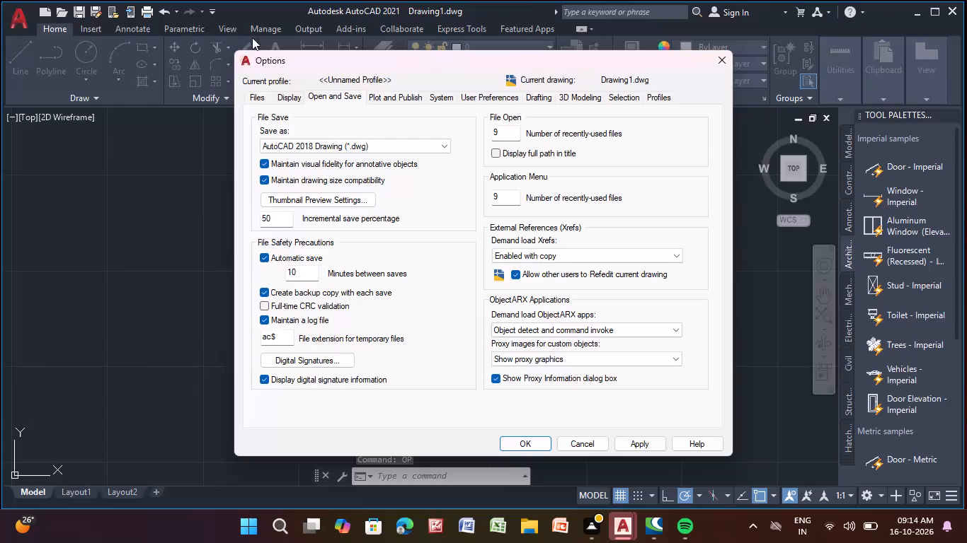
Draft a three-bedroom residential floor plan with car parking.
Apply the current Open and Save settings and close the Options dialog.
click(640, 440)
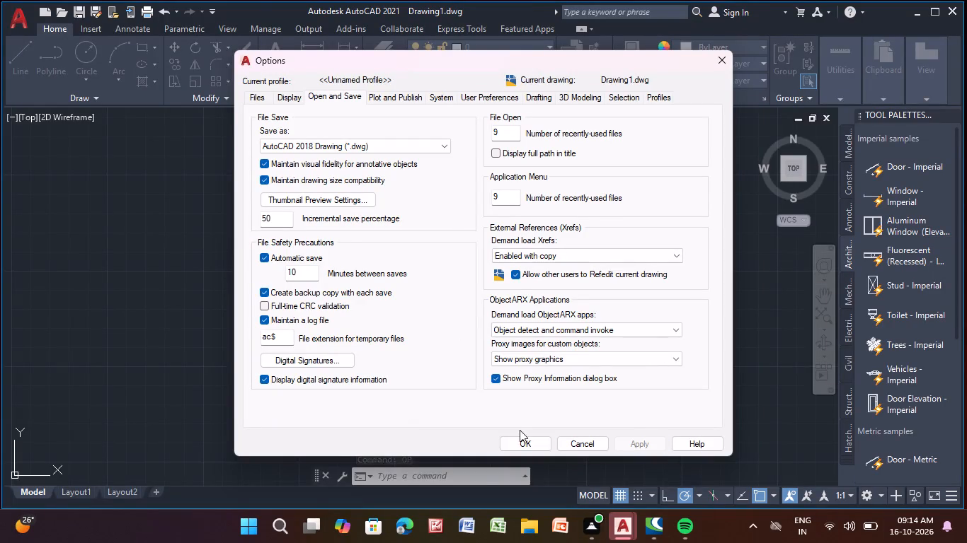
click(531, 443)
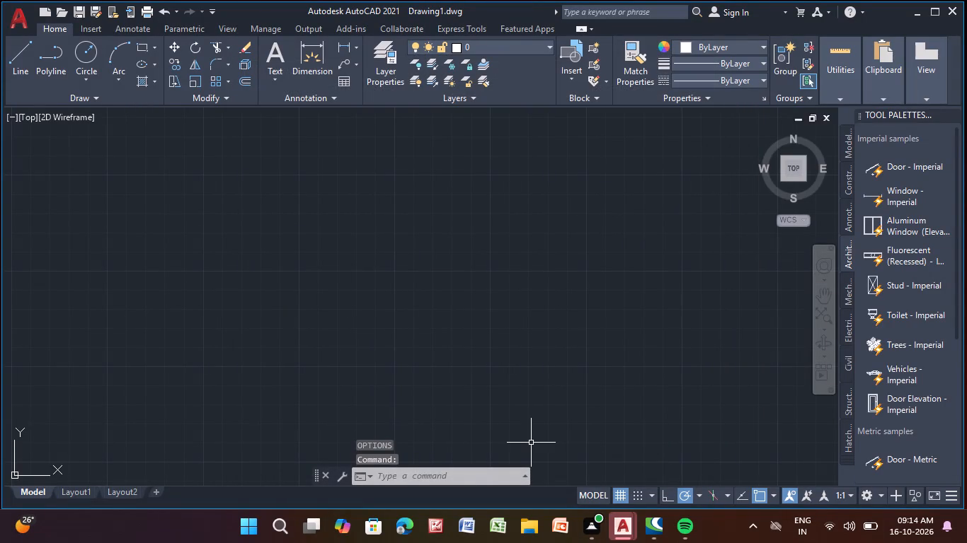
Configure the drawing units to Engineering length type with 0'-0.00" precision and an insertion scale in inches.
text(un)
key(u)
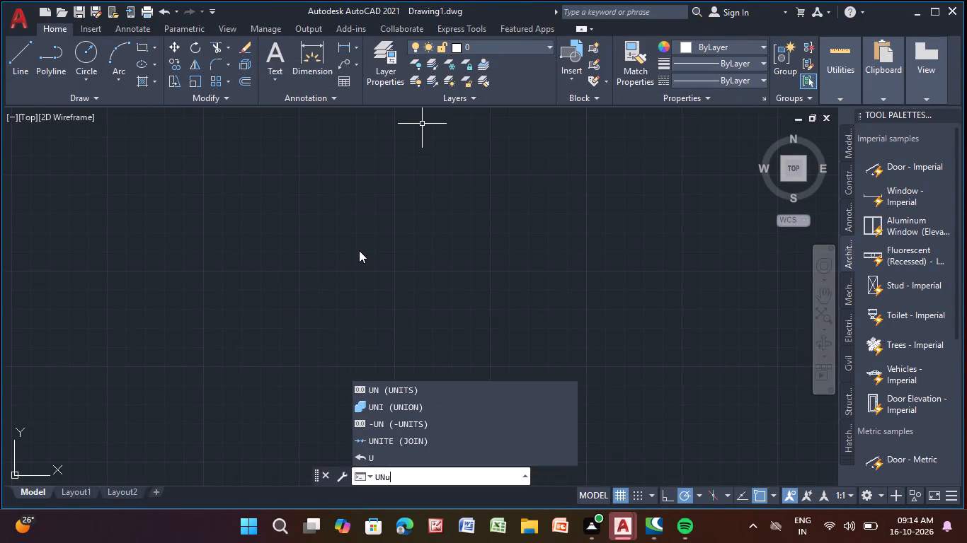
click(391, 388)
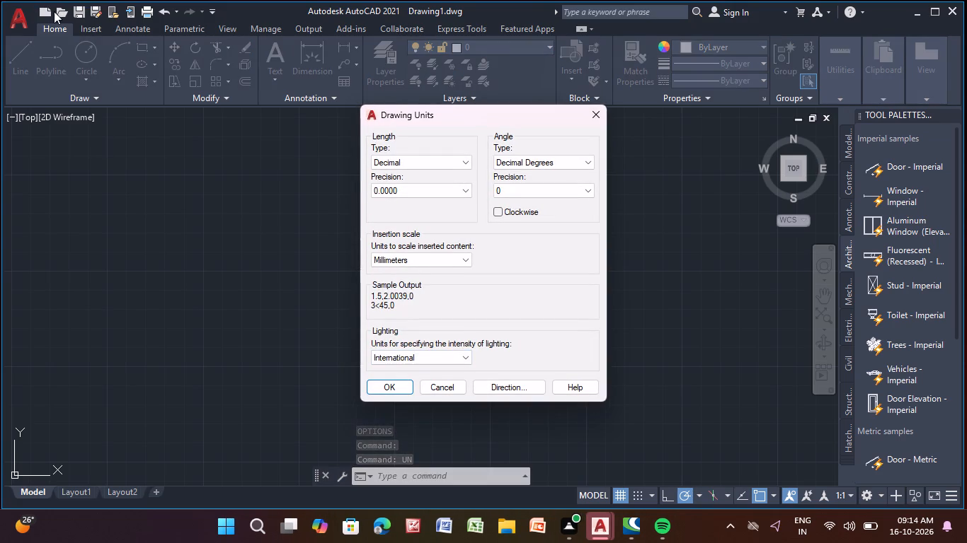
click(432, 165)
click(428, 192)
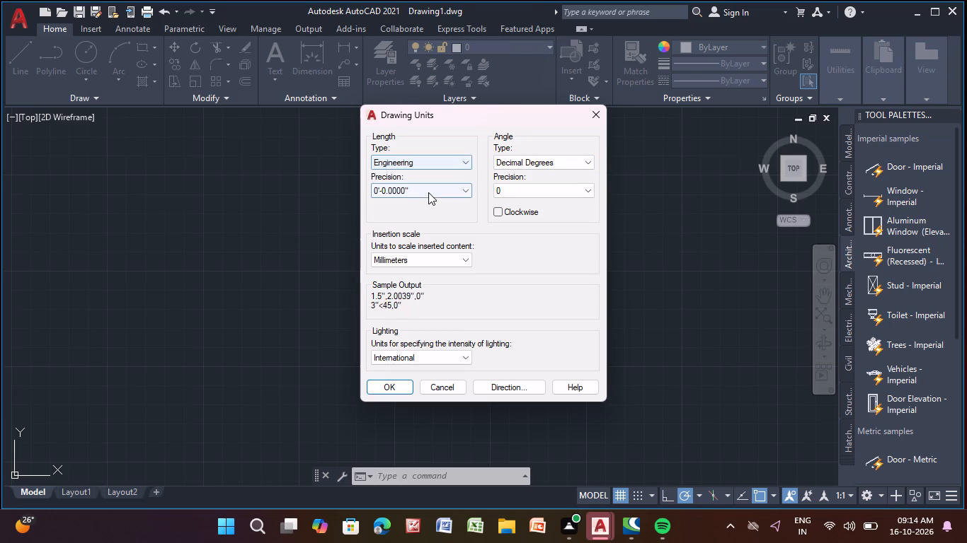
click(424, 195)
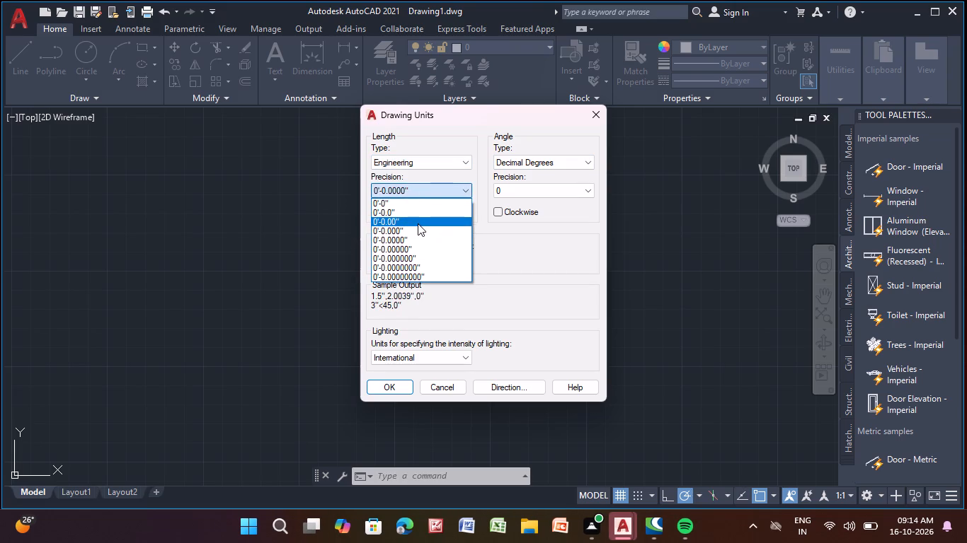
click(418, 223)
click(447, 255)
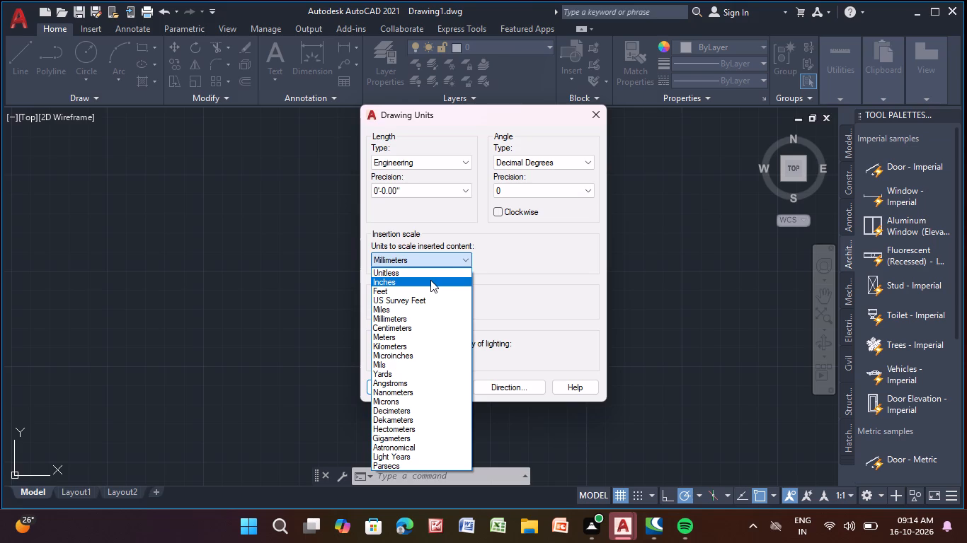
click(430, 280)
click(451, 188)
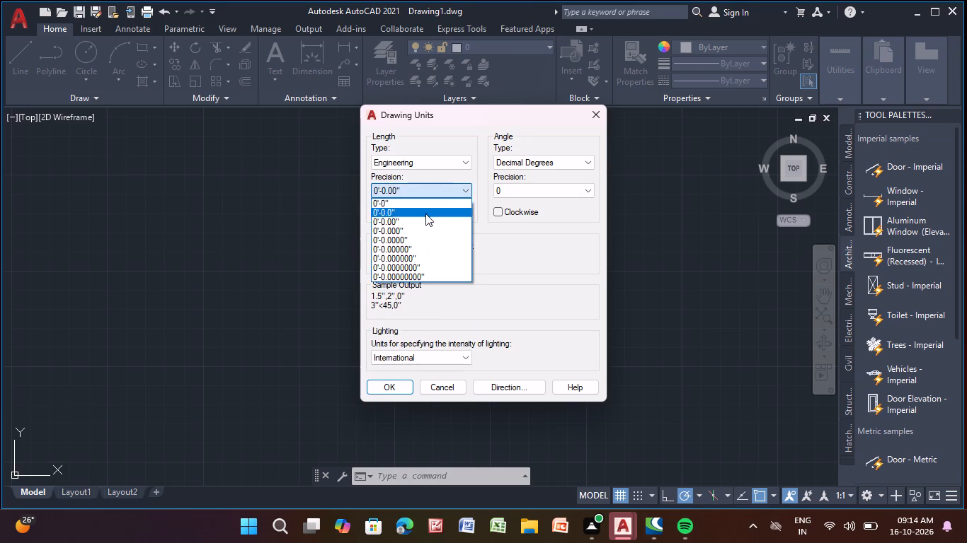
click(419, 221)
click(383, 394)
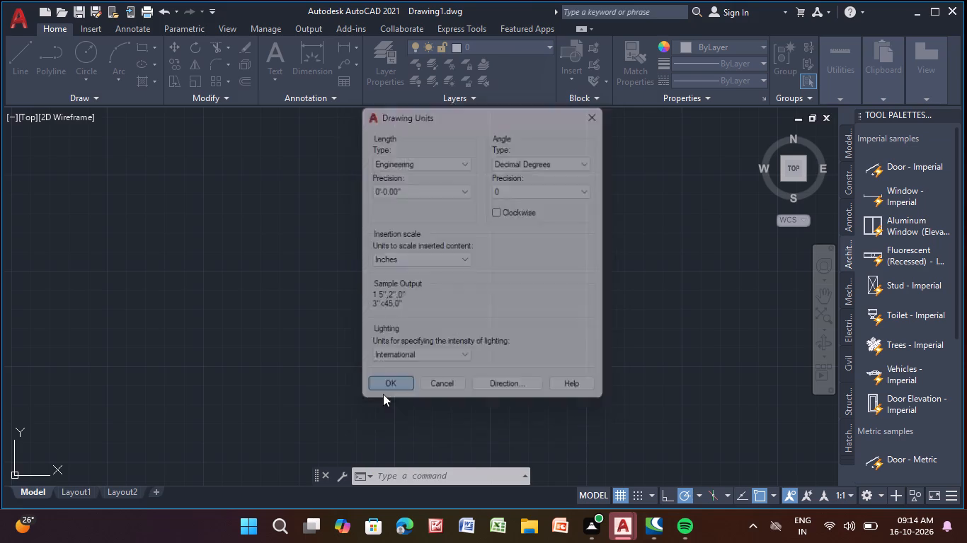
Modify the ISO-25 dimension style's primary units to Engineering format with 0'-0.00" precision and set the style current.
text(ds)
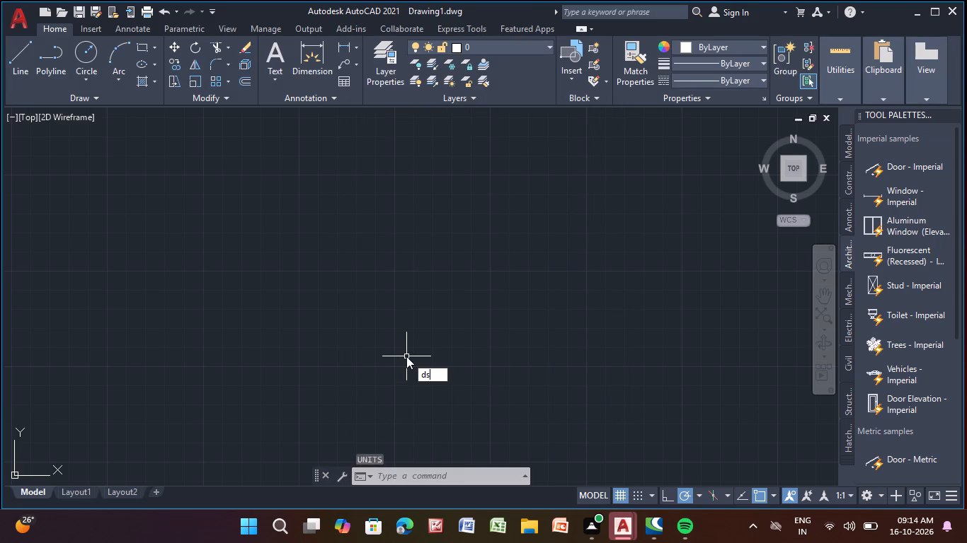
click(490, 402)
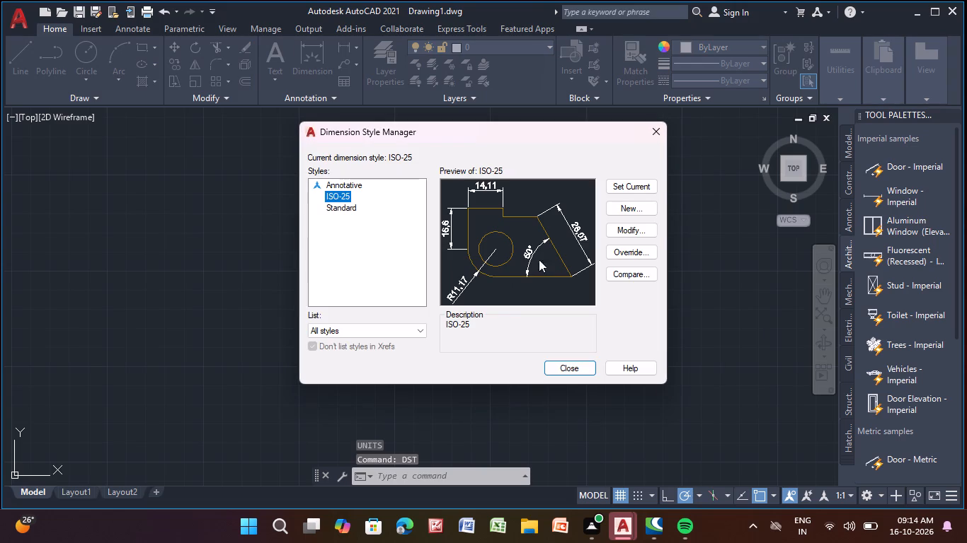
click(629, 235)
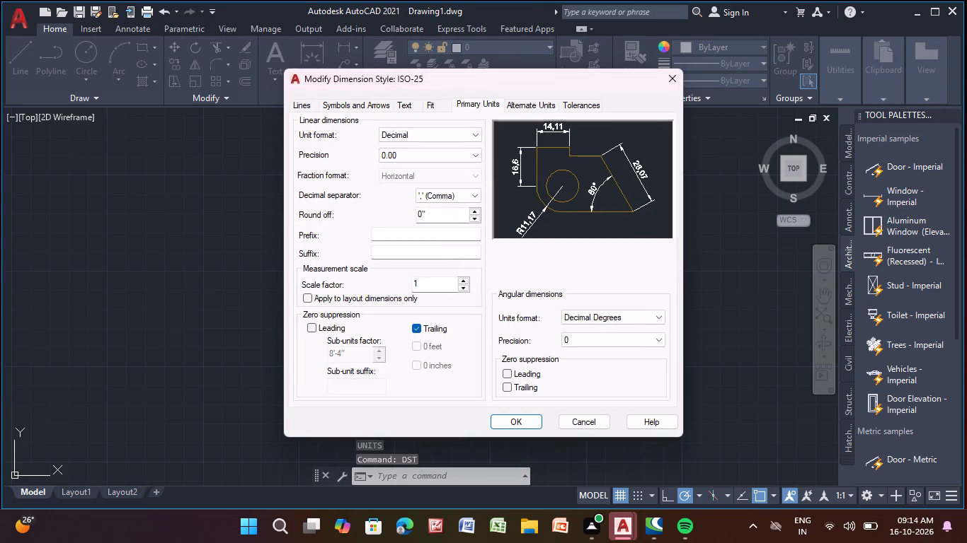
click(420, 129)
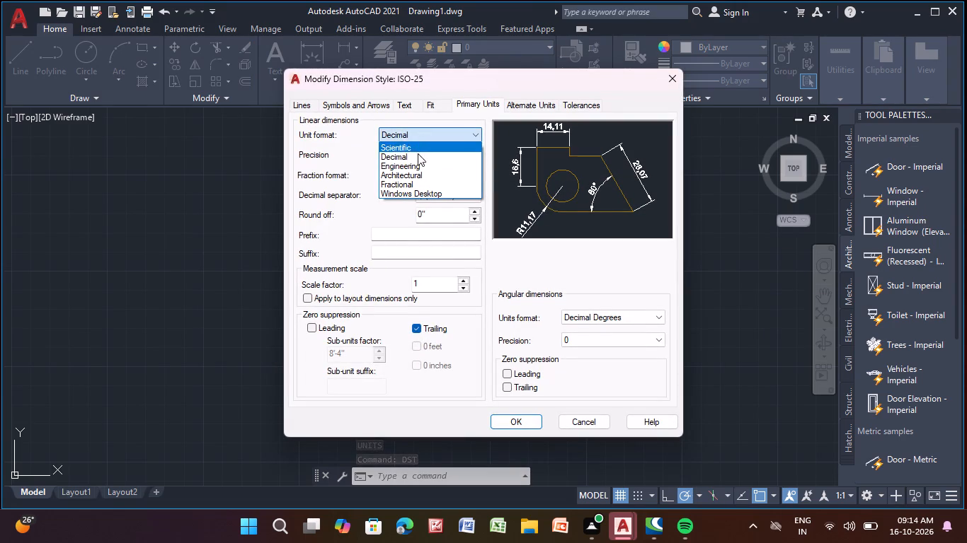
click(420, 164)
click(424, 161)
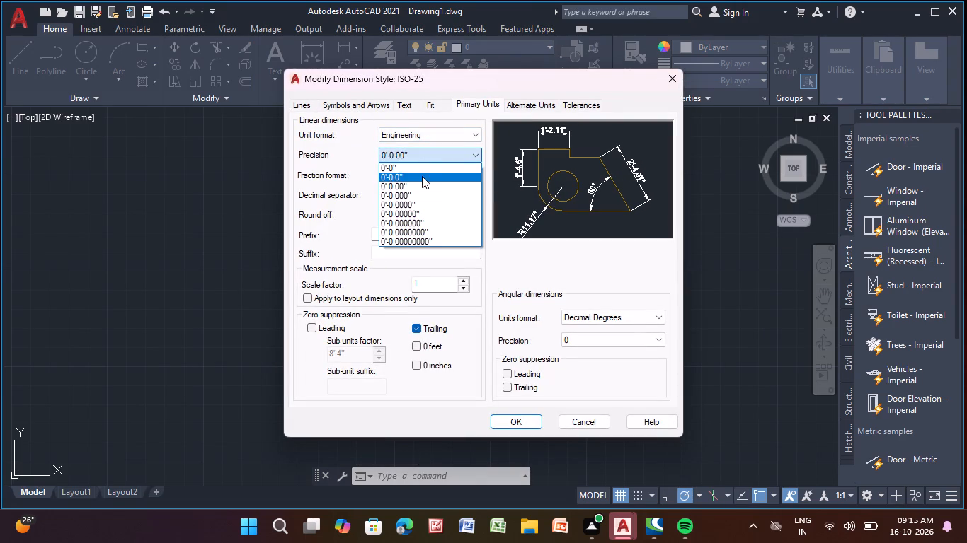
click(424, 182)
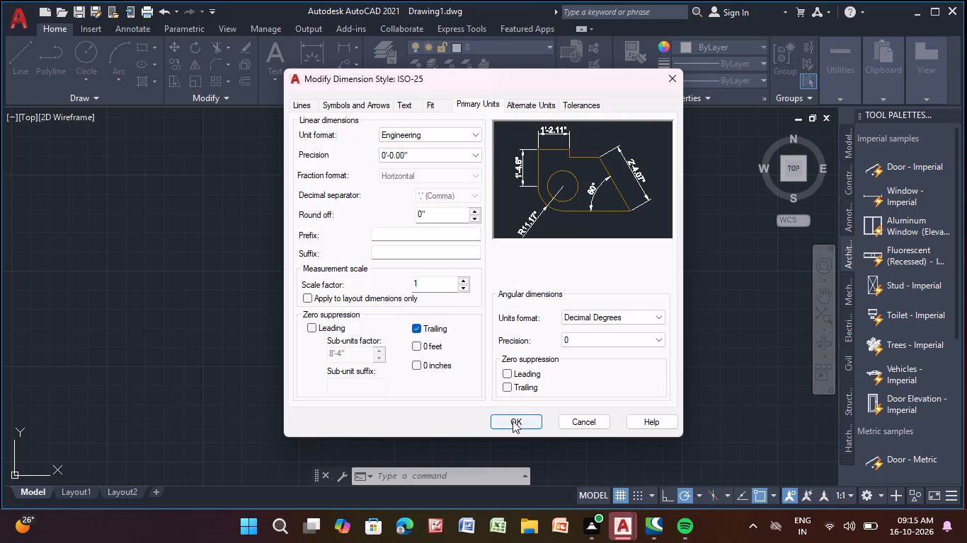
click(513, 421)
click(625, 182)
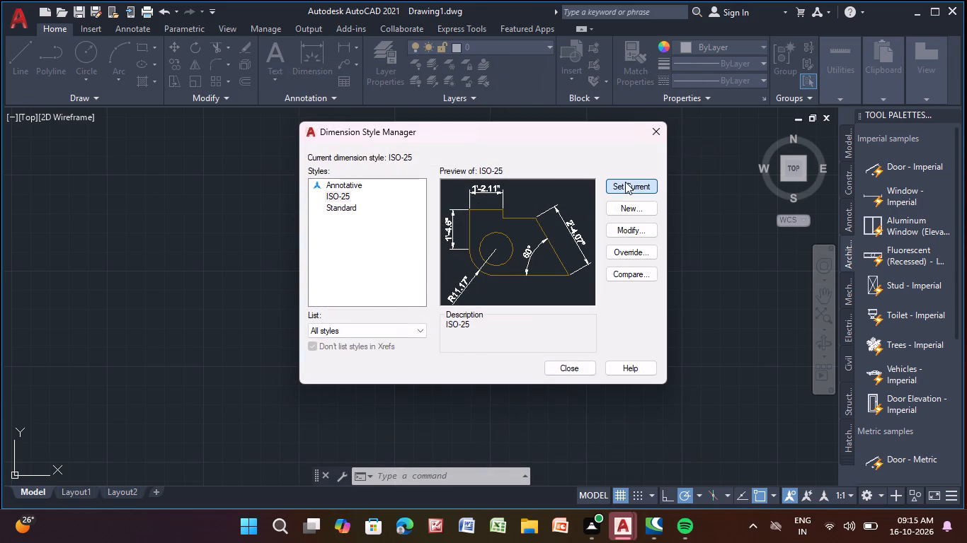
click(570, 373)
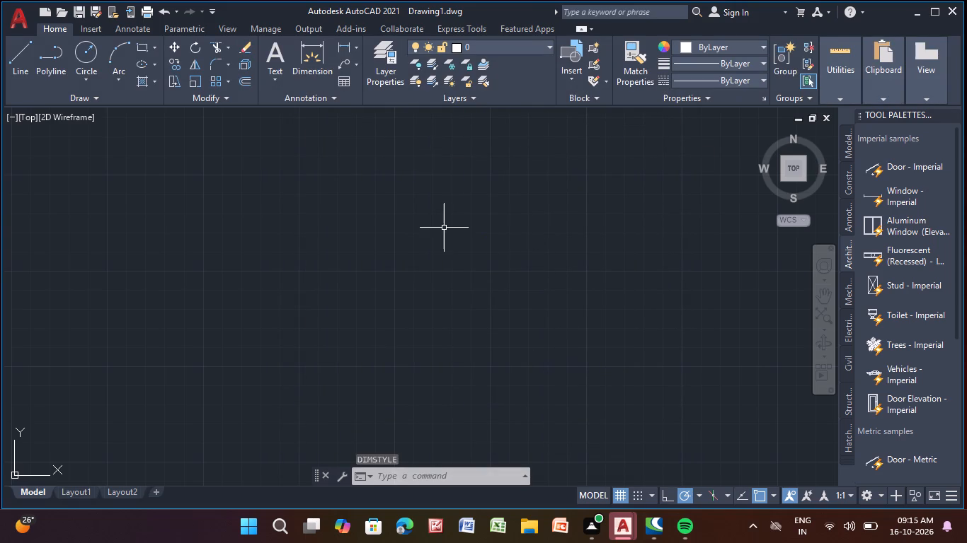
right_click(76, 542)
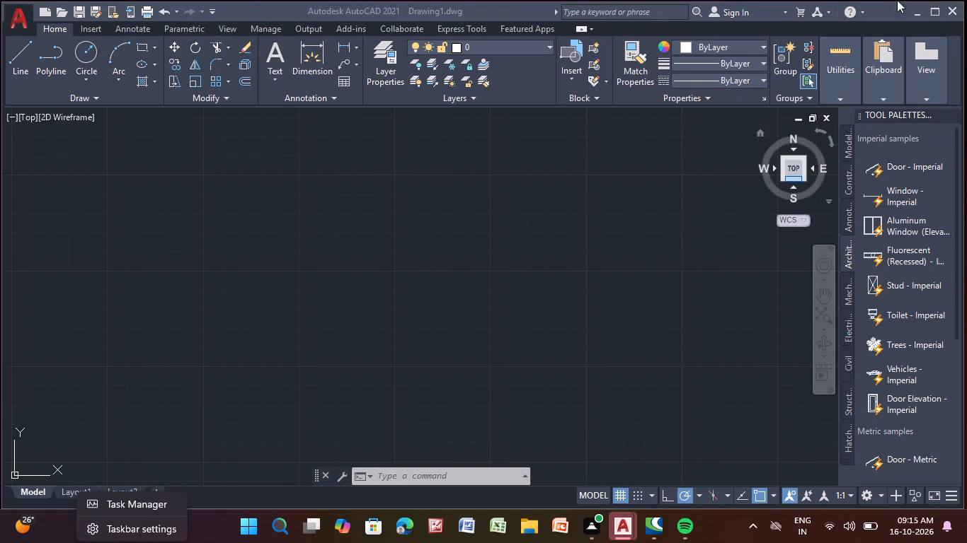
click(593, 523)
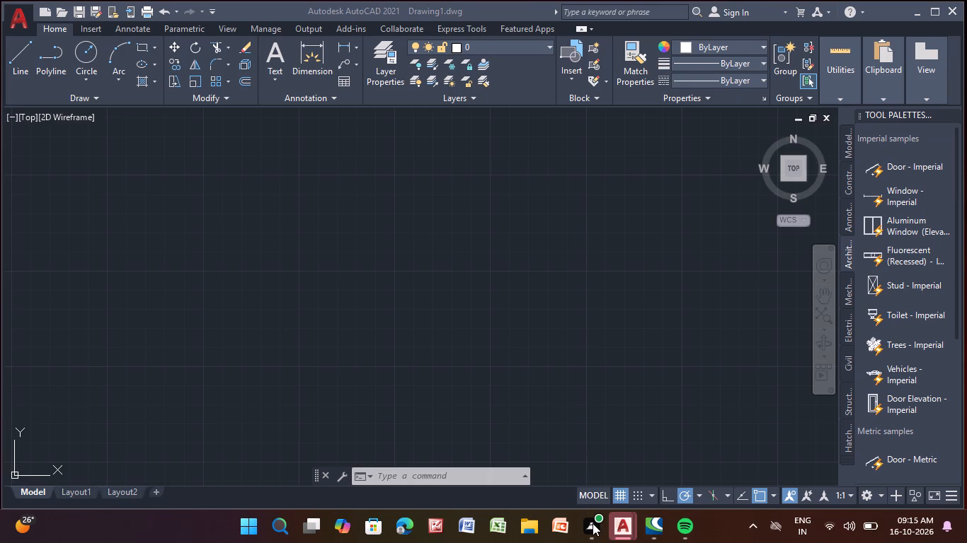
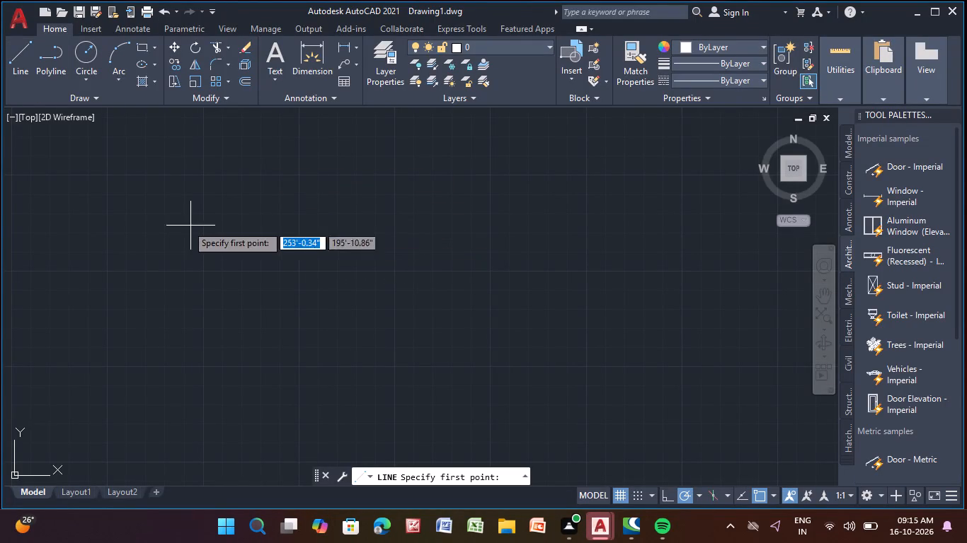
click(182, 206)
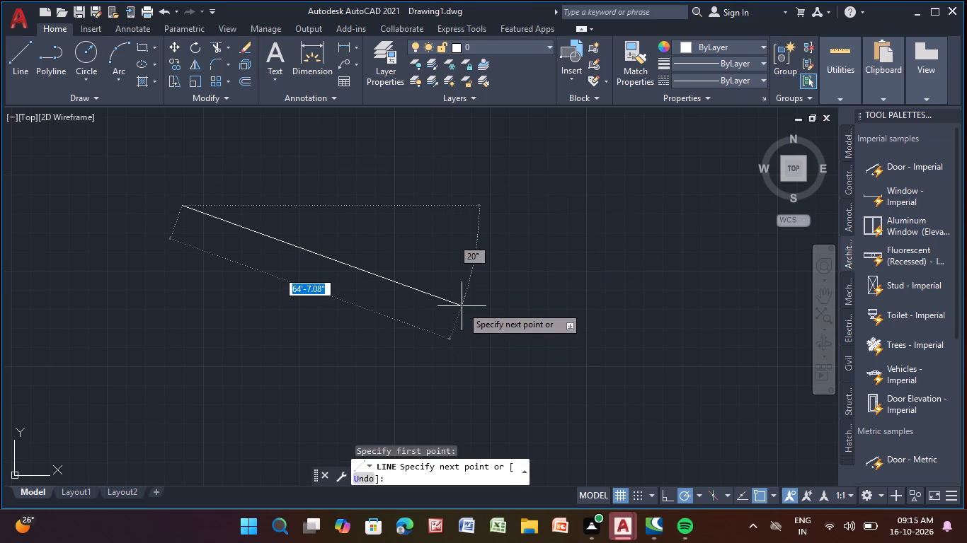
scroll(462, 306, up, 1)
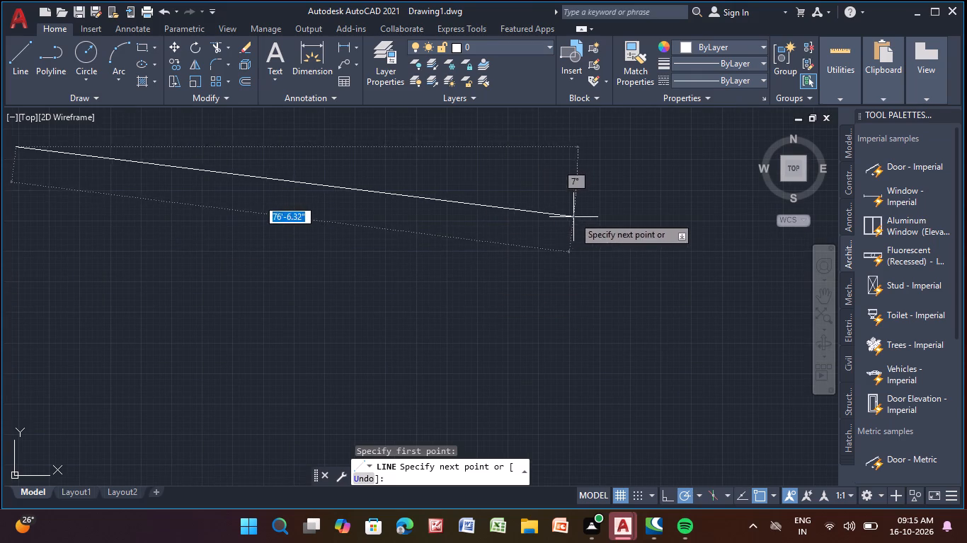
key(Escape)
Draw a closed rectangular outline 26'-0" wide and 36'-0" high with the Line tool.
click(16, 48)
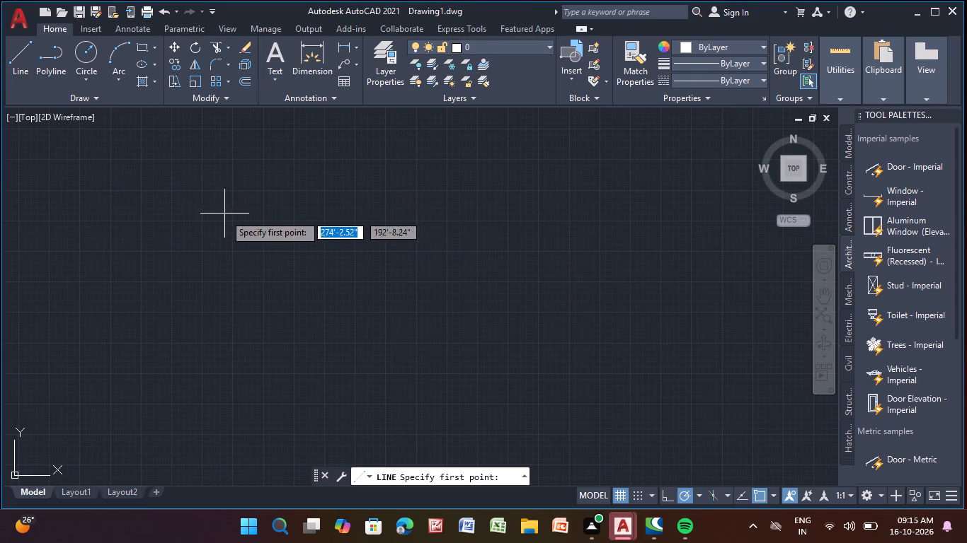
click(215, 218)
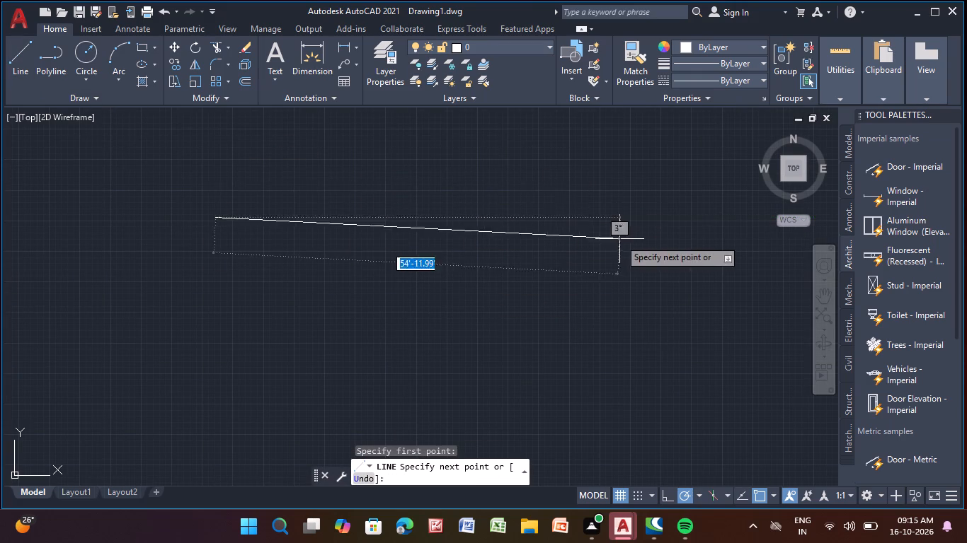
key(2)
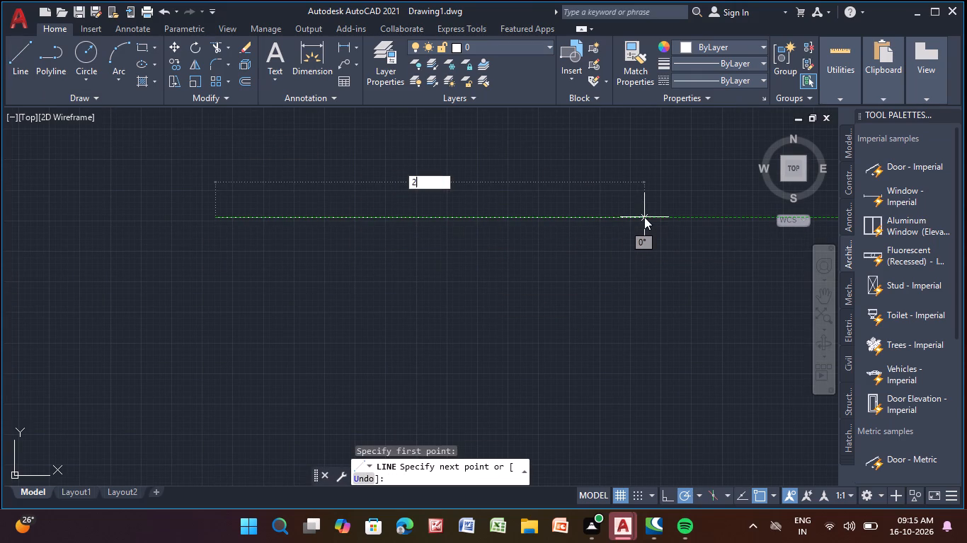
key(6)
key(apostrophe)
text(-0)
key(shift+quotedbl)
key(Return)
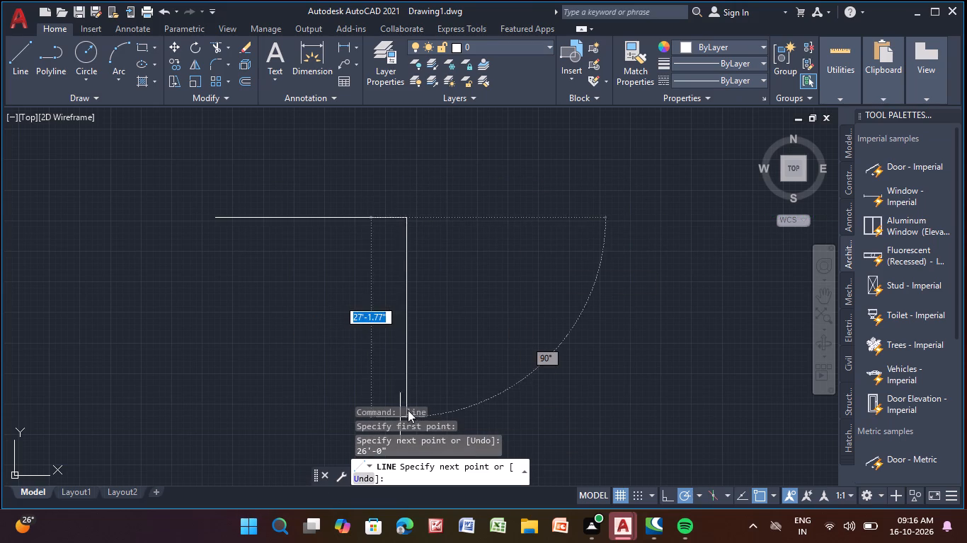
middle_drag(368, 288, 373, 255)
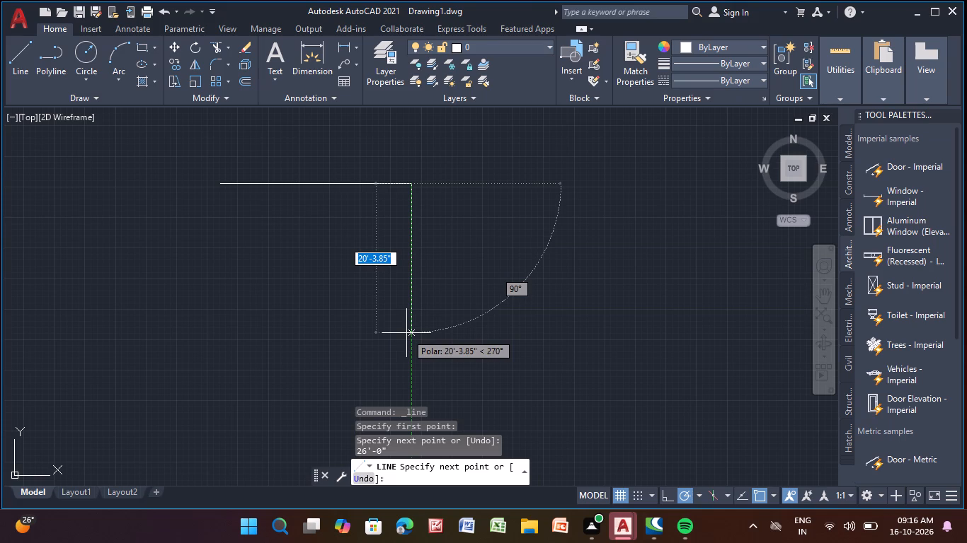
key(3)
text(6'-0)
key(shift+quotedbl)
key(Return)
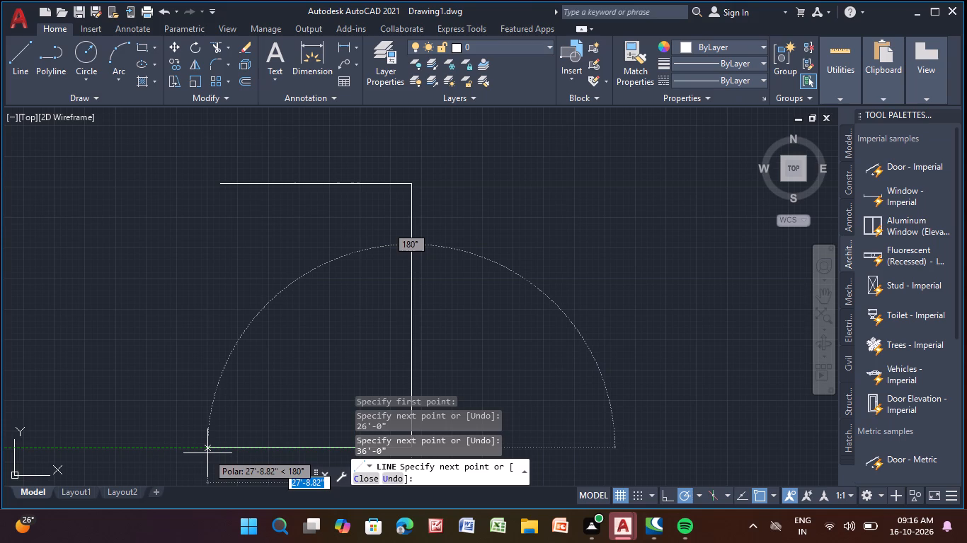
key(2)
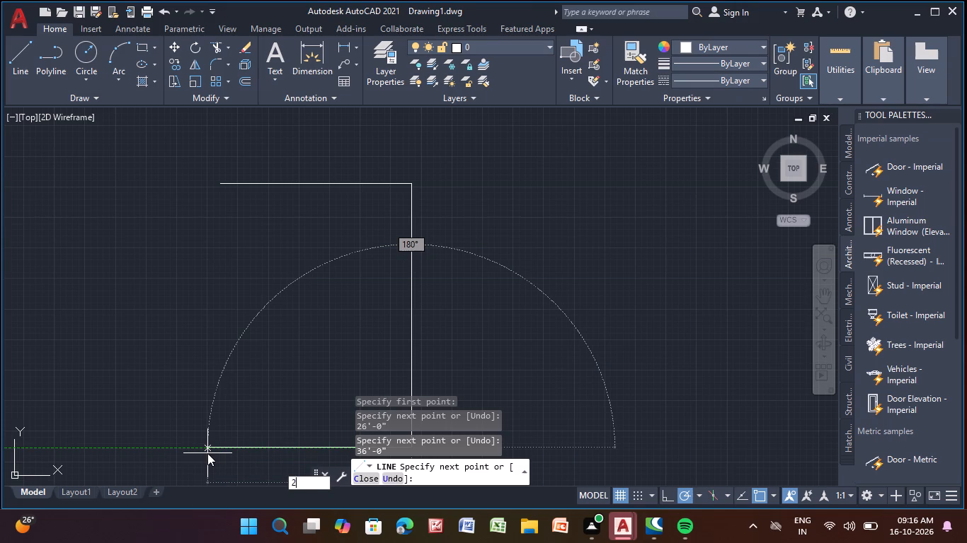
text(6'-0")
key(Return)
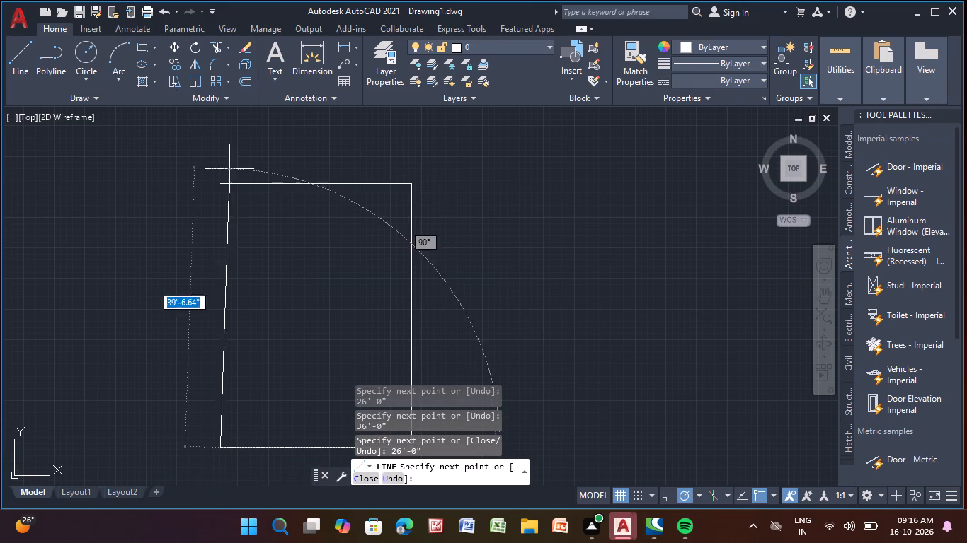
click(220, 182)
key(Escape)
Offset the outline's top and left edges inward by 9" to form the wall thickness.
scroll(254, 205, down, 3)
middle_drag(254, 205, 246, 175)
scroll(246, 175, up, 1)
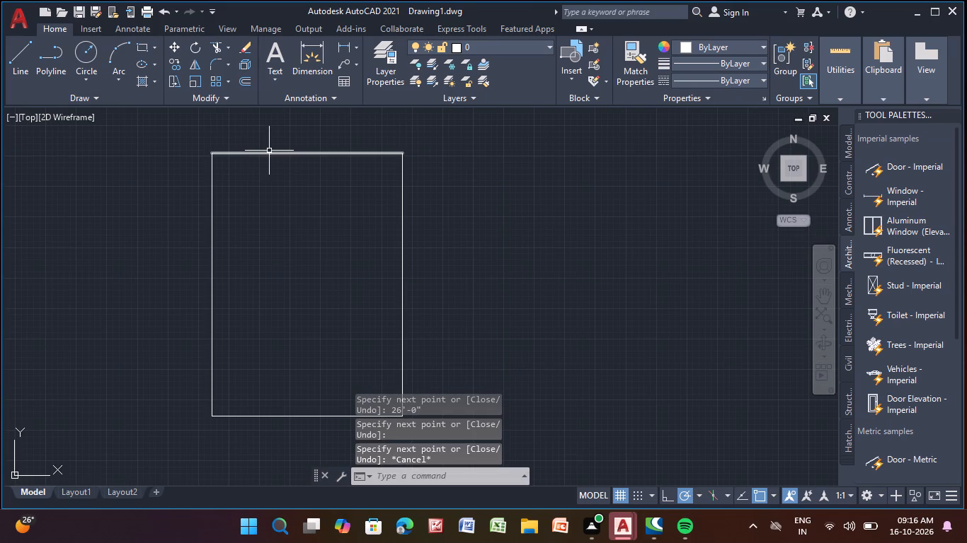
click(268, 153)
click(245, 85)
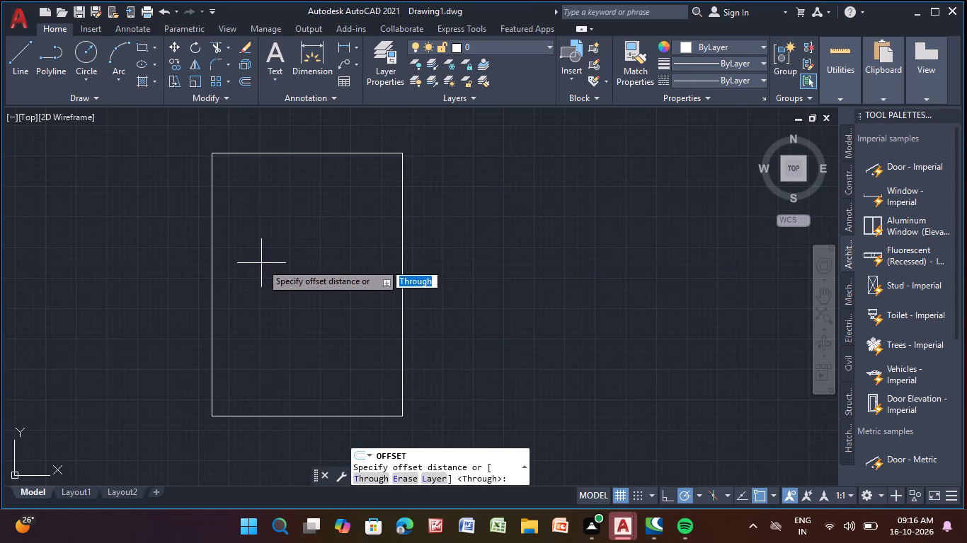
key(Return)
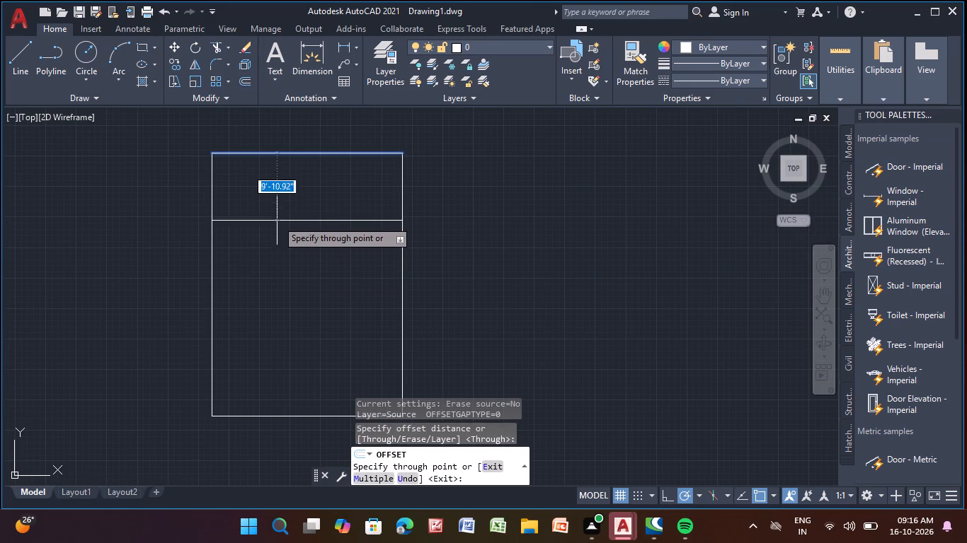
text(9")
key(Return)
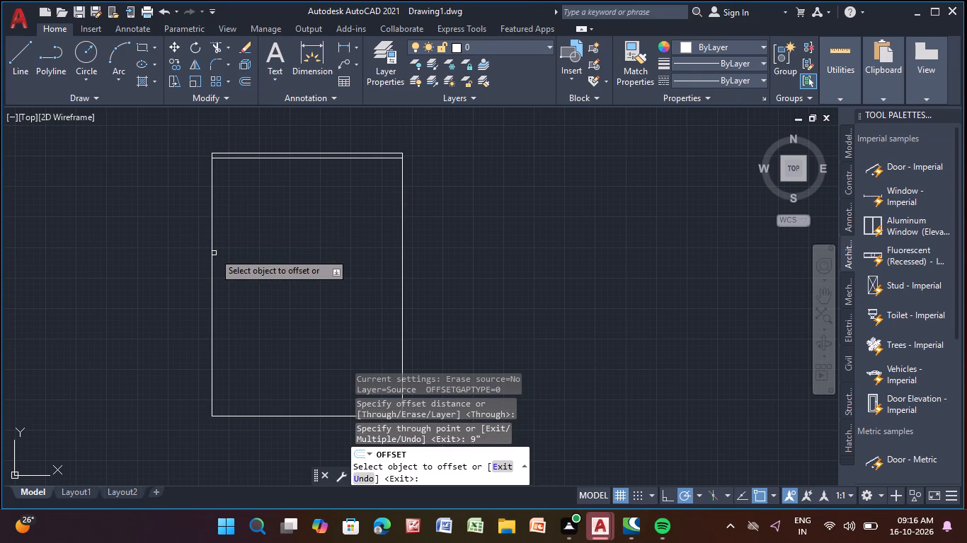
click(212, 254)
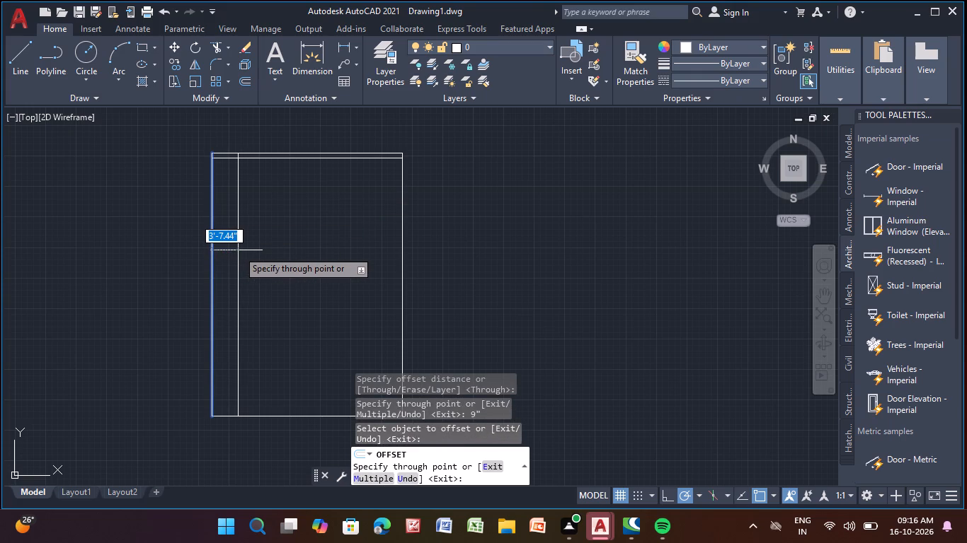
key(9)
key(shift+quotedbl)
key(Return)
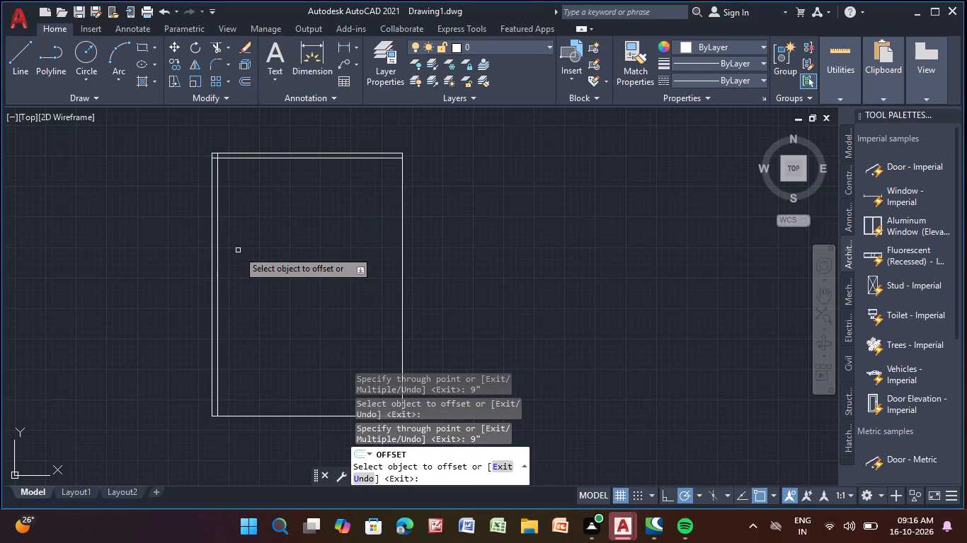
Offset the outline's right and bottom edges inward by 9" to complete the outer walls.
click(404, 303)
text(9")
key(Return)
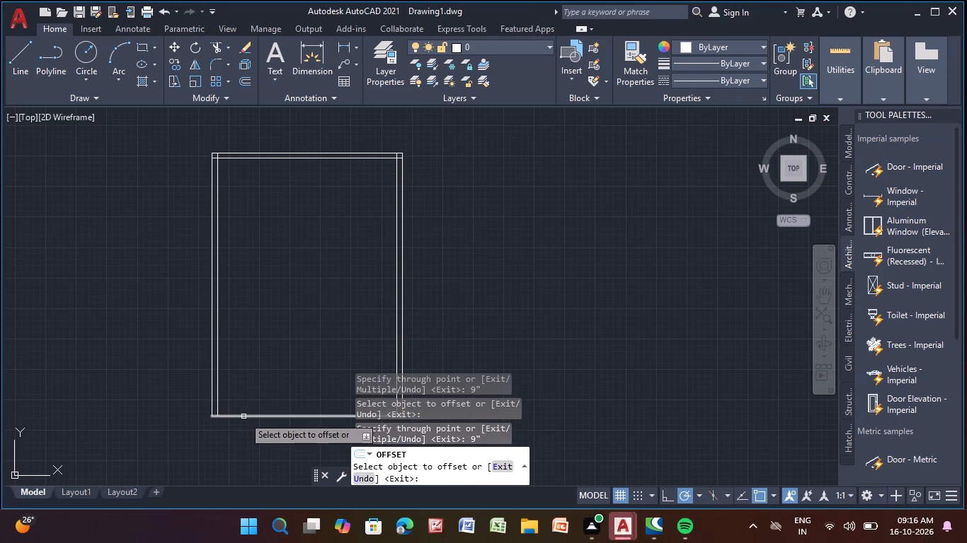
click(244, 416)
key(9)
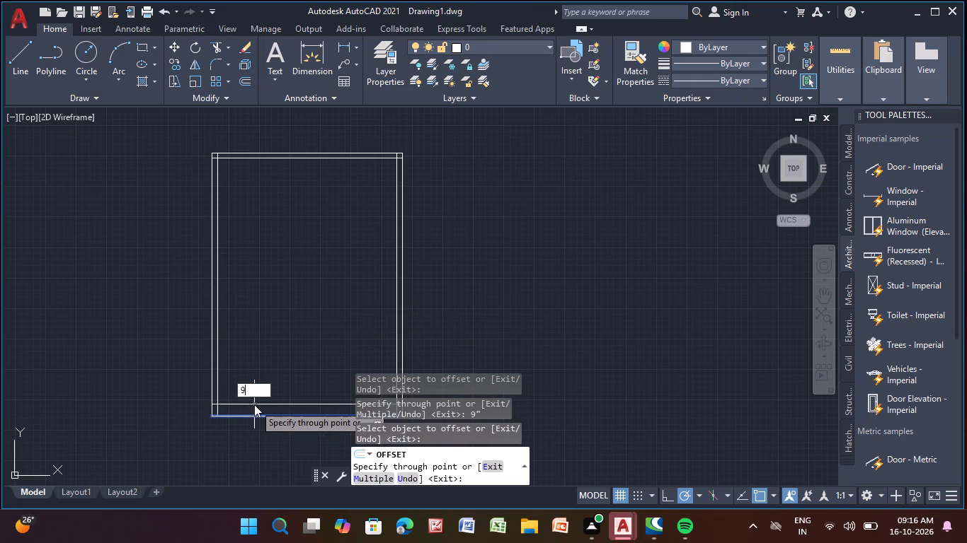
key(shift+quotedbl)
key(Return)
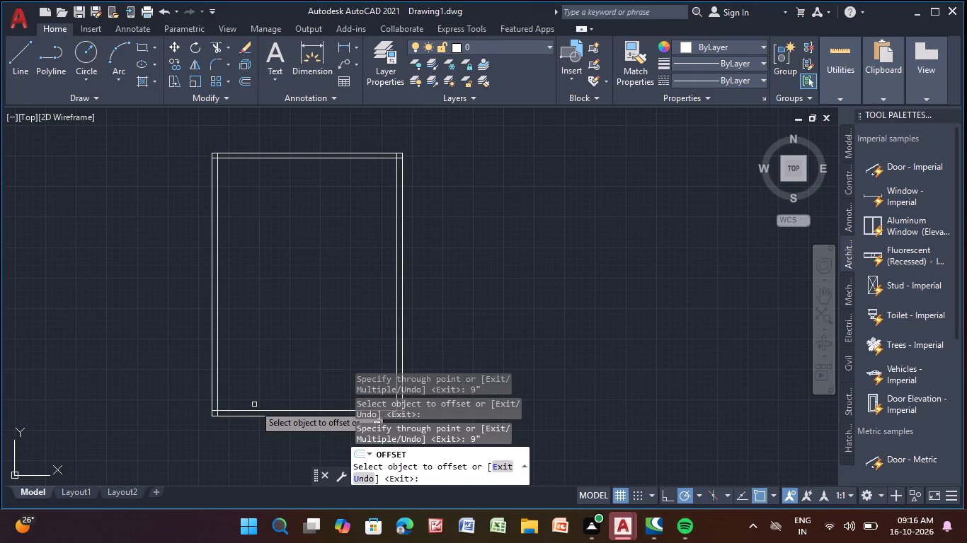
Offset the left wall's inner line 11'-0" into the interior of the plan.
scroll(240, 179, up, 1)
middle_drag(240, 179, 231, 262)
click(193, 274)
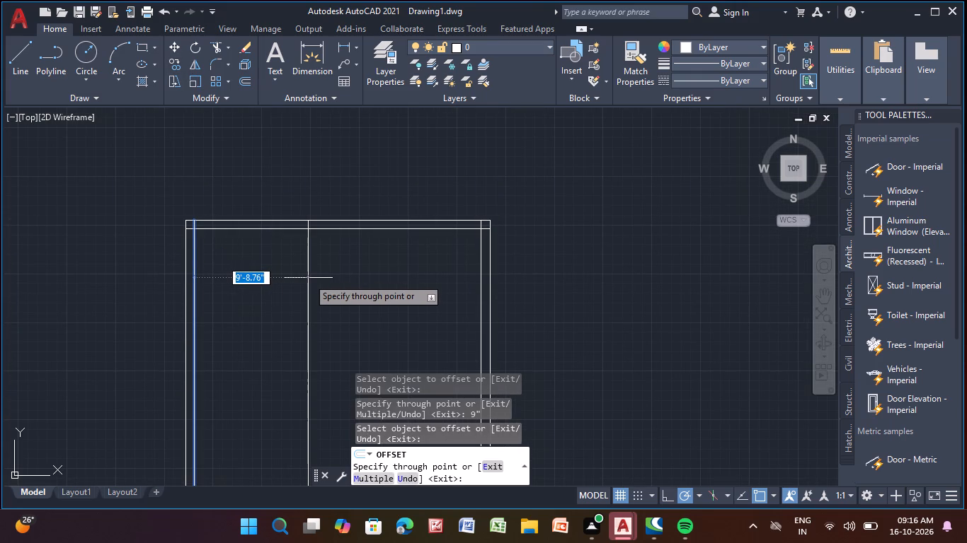
text(11)
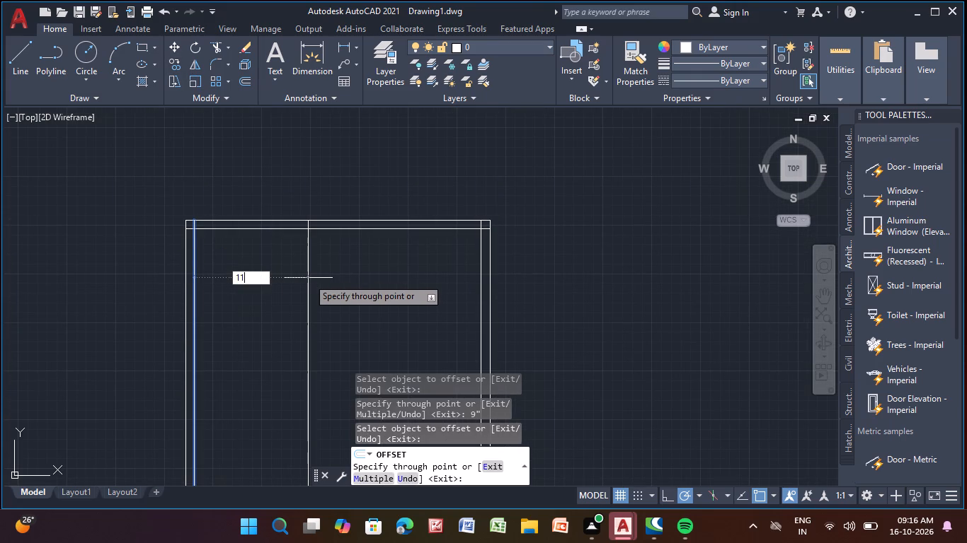
text('-0)
key(shift+quotedbl)
key(Return)
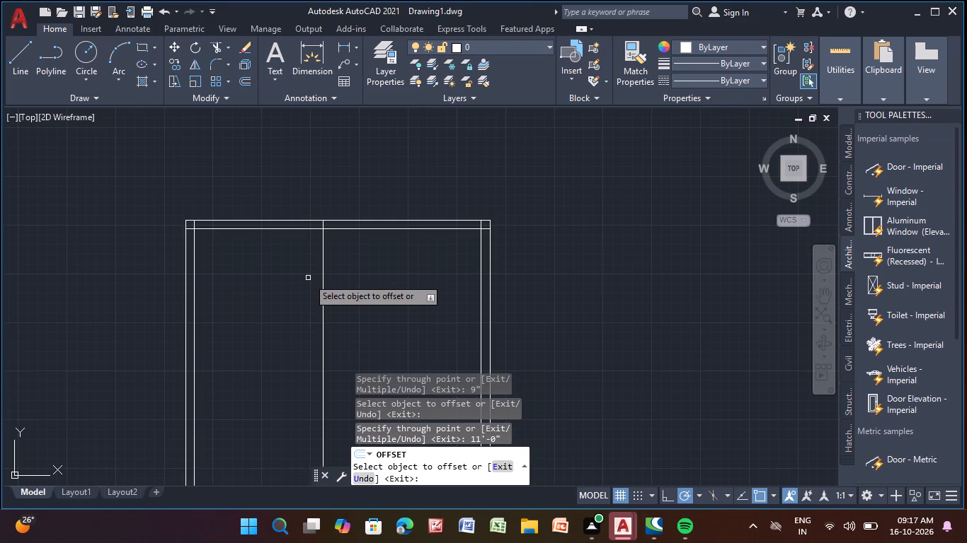
Offset the right wall's inner line 9'-6" into the interior of the plan.
middle_drag(299, 283, 199, 266)
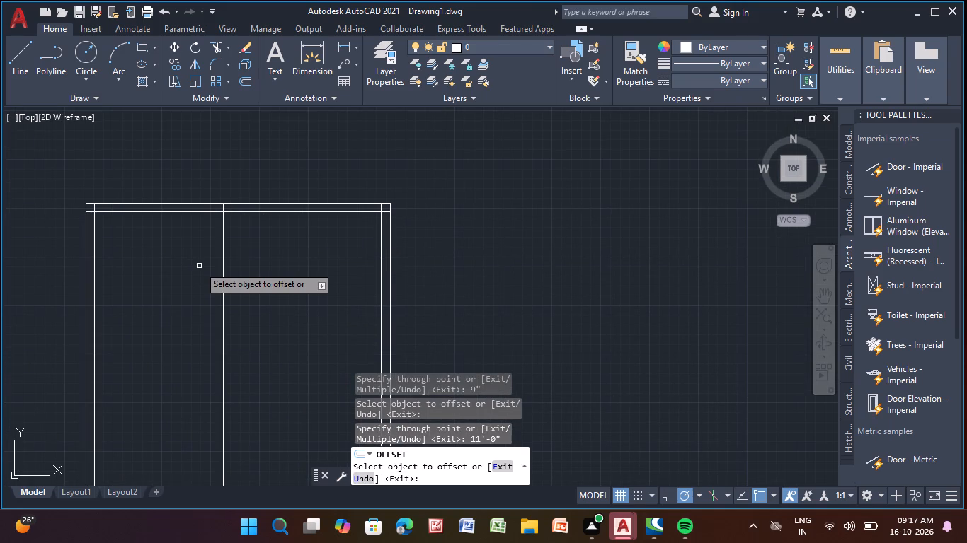
click(380, 291)
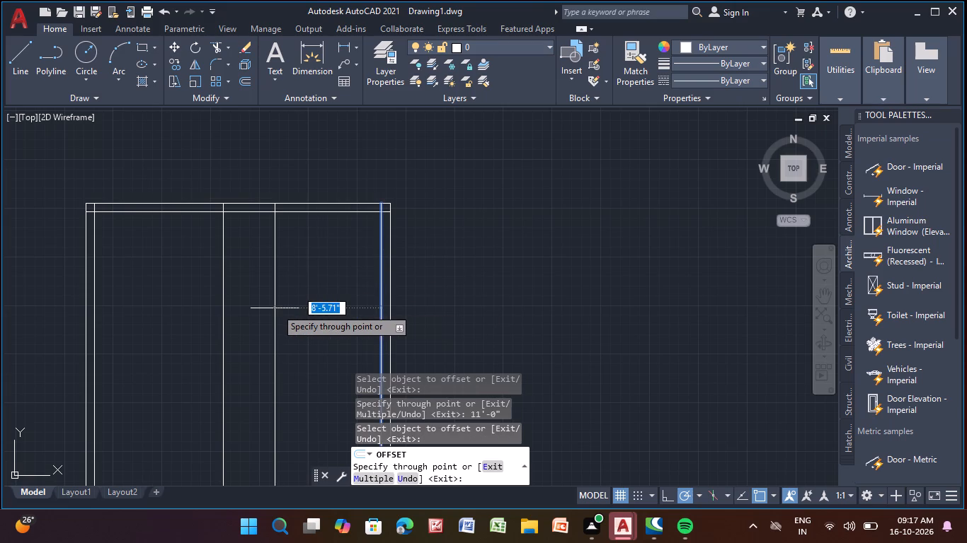
text(9'-6)
key(shift+quotedbl)
key(Return)
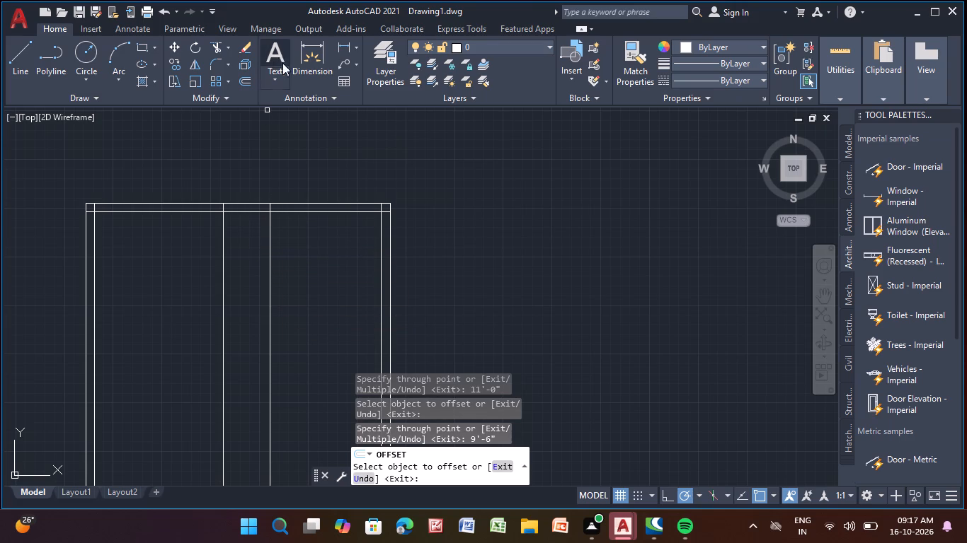
Measure the gap between the two interior vertical lines with a linear dimension at the top wall, without placing it.
click(343, 49)
scroll(246, 214, up, 3)
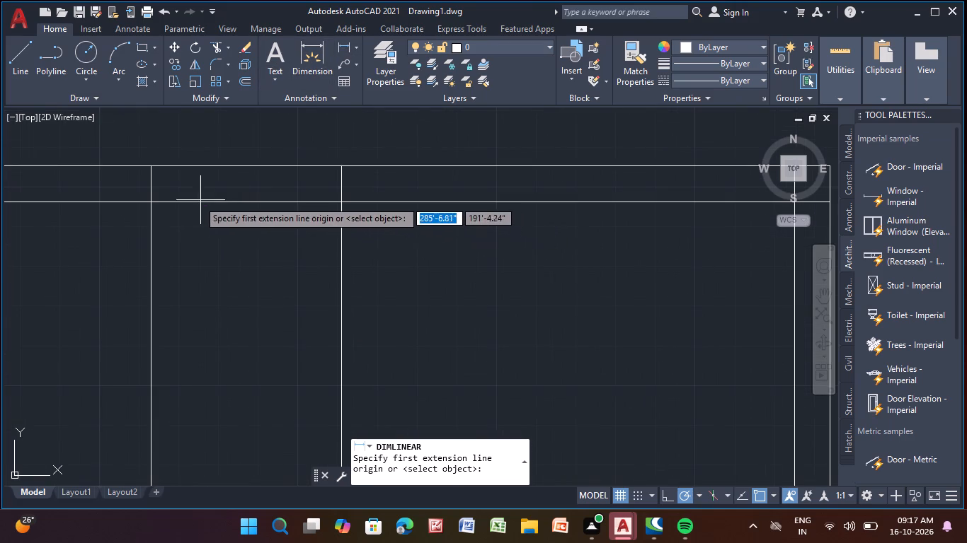
click(152, 202)
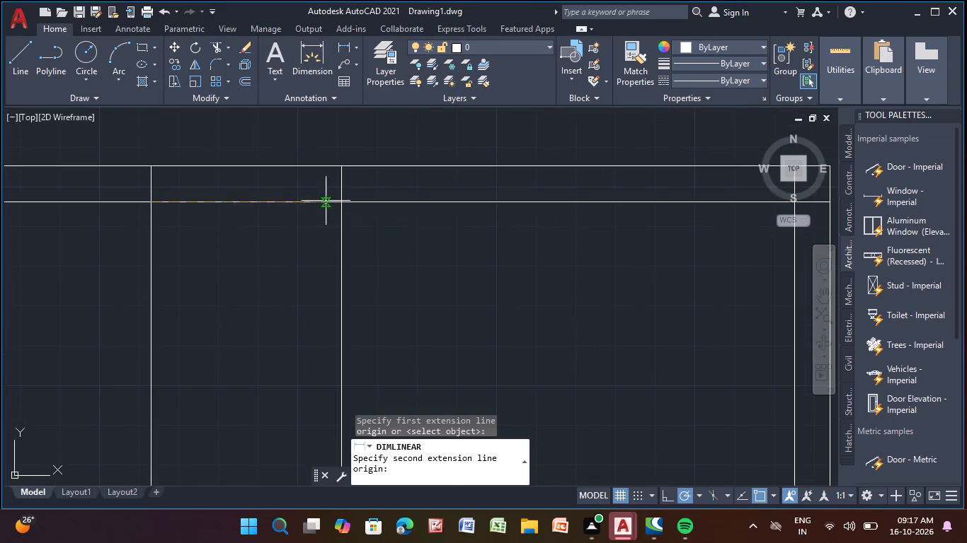
click(341, 201)
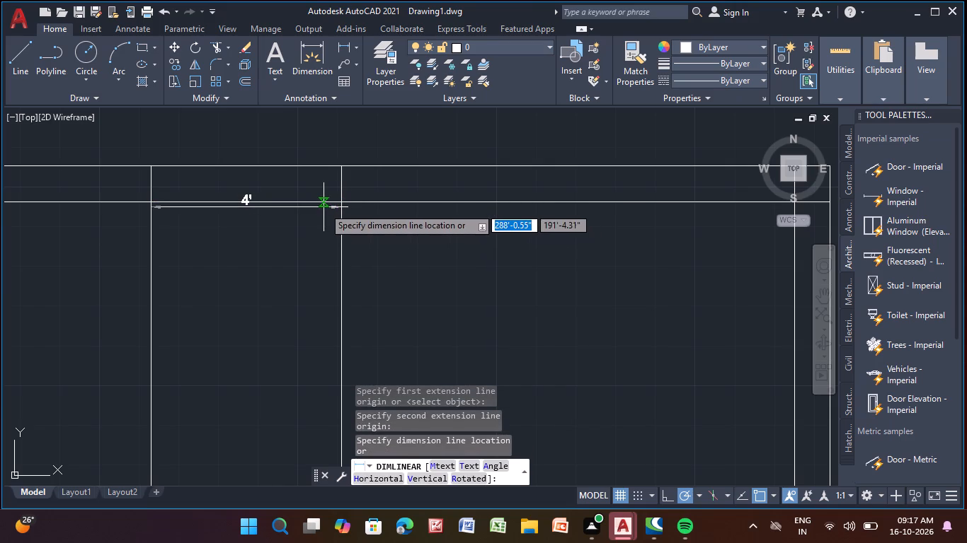
key(Escape)
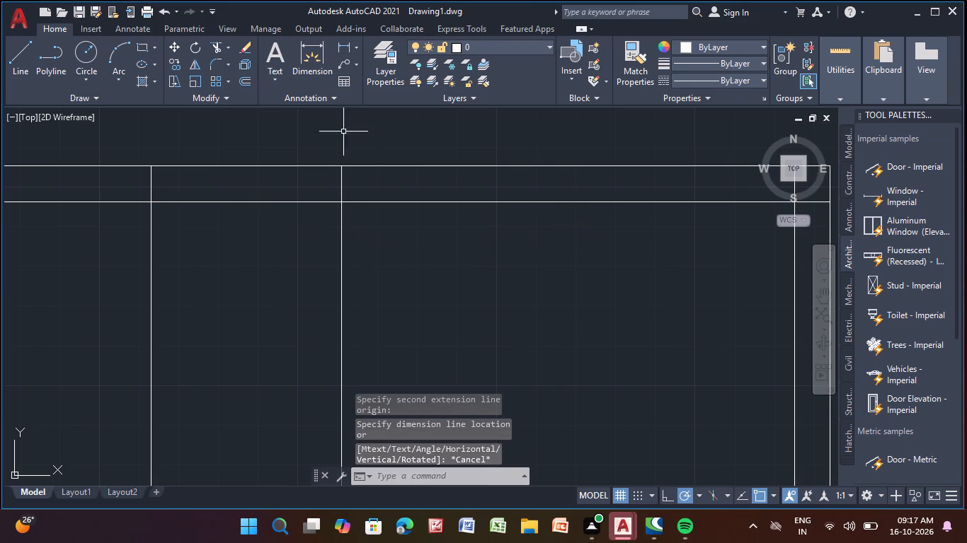
Measure from the right interior vertical line to the plan's outer right edge with a linear dimension, without placing it.
click(344, 40)
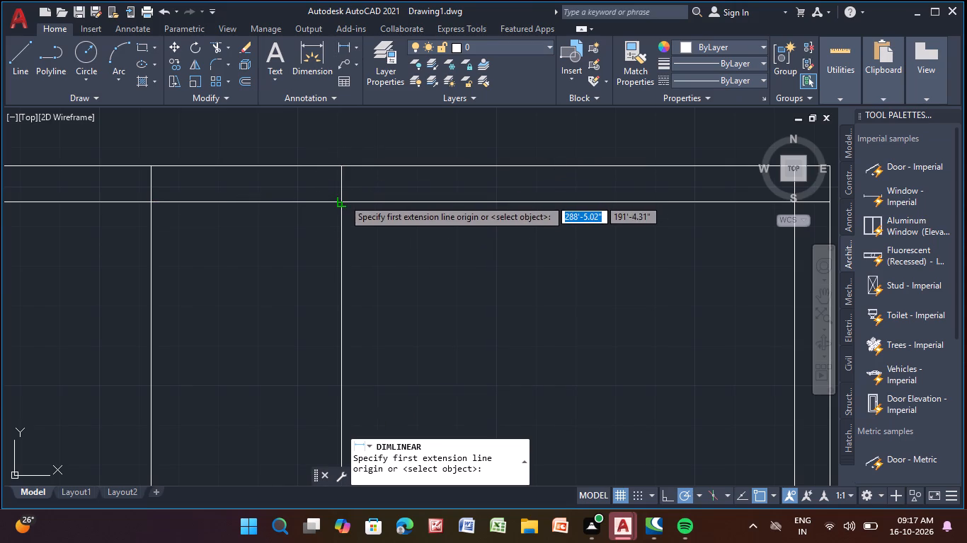
click(343, 200)
middle_drag(517, 224, 377, 222)
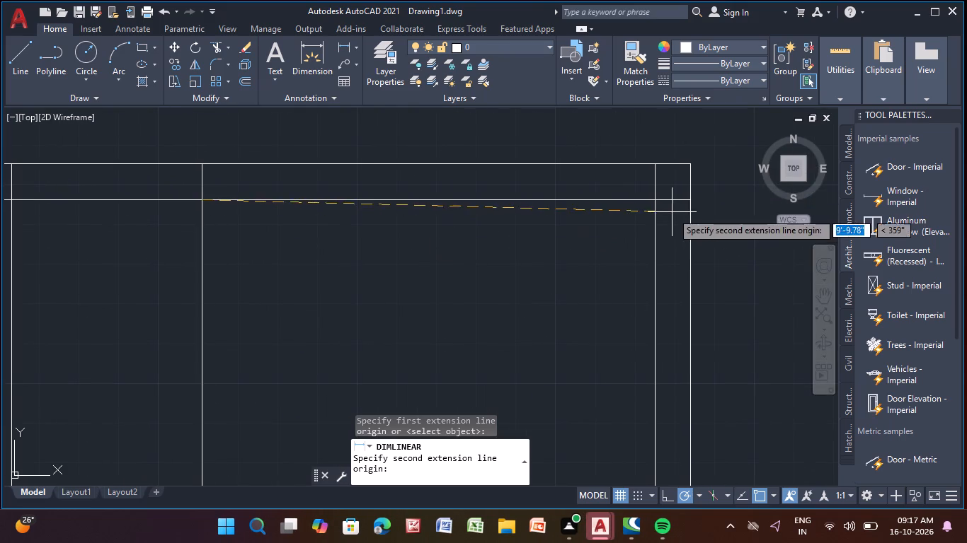
click(694, 200)
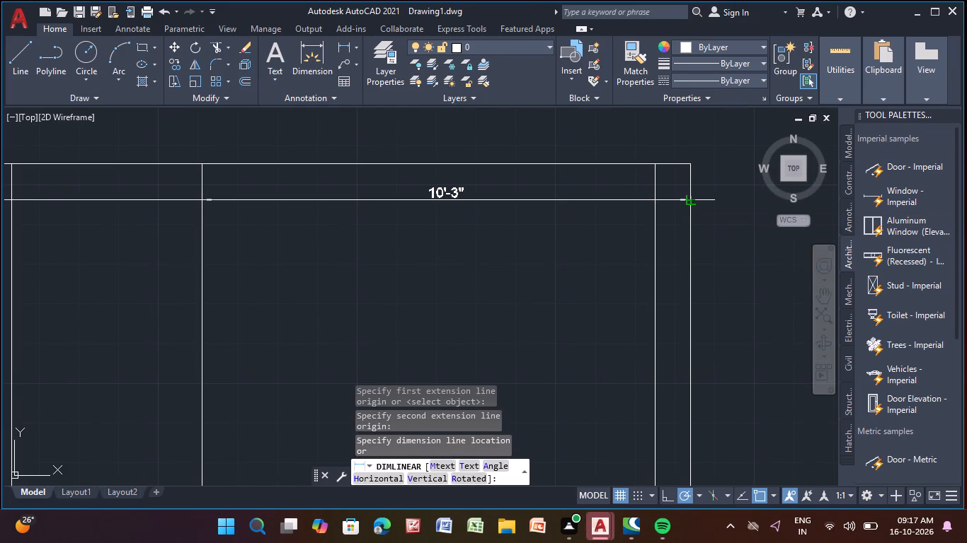
key(Escape)
key(Escape)
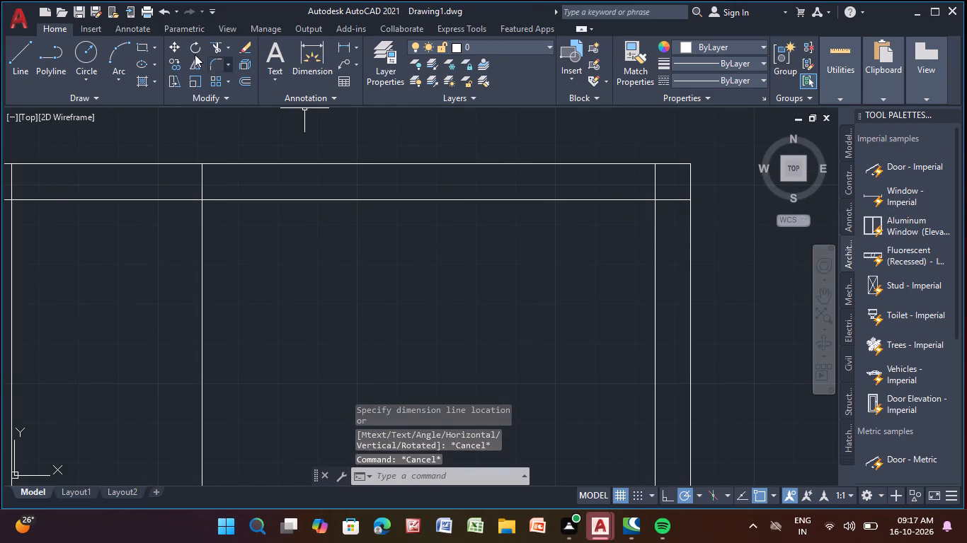
Measure from the right interior vertical line to the right wall's inner line with a linear dimension, without placing it.
click(346, 48)
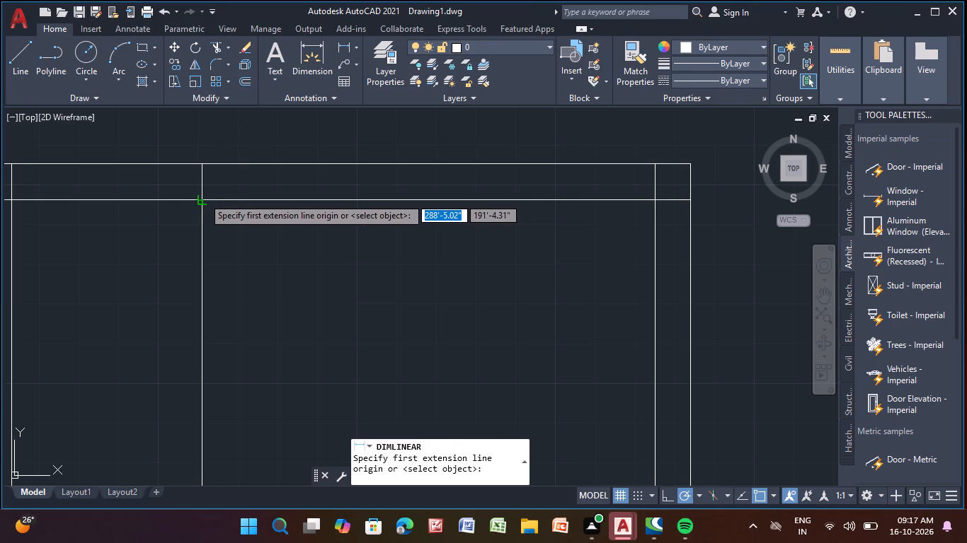
click(203, 197)
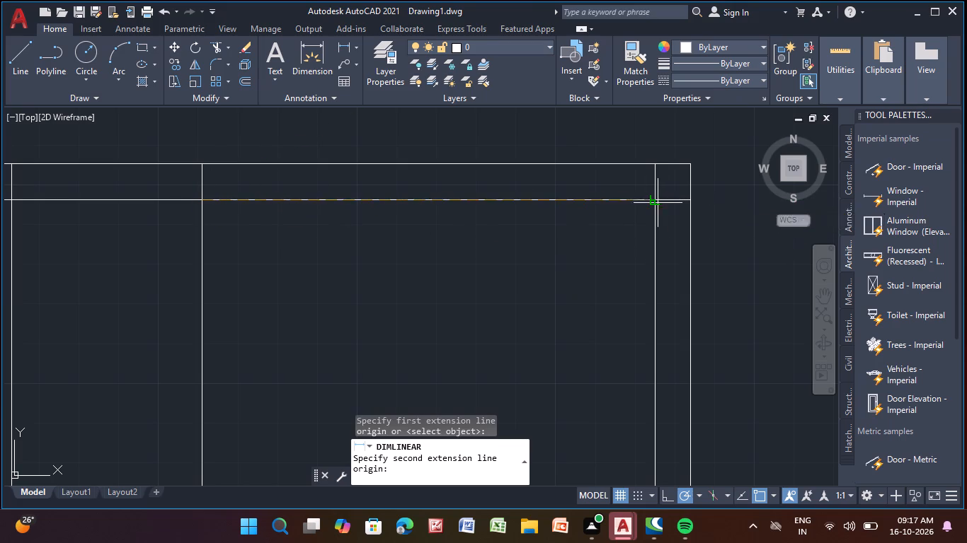
click(658, 203)
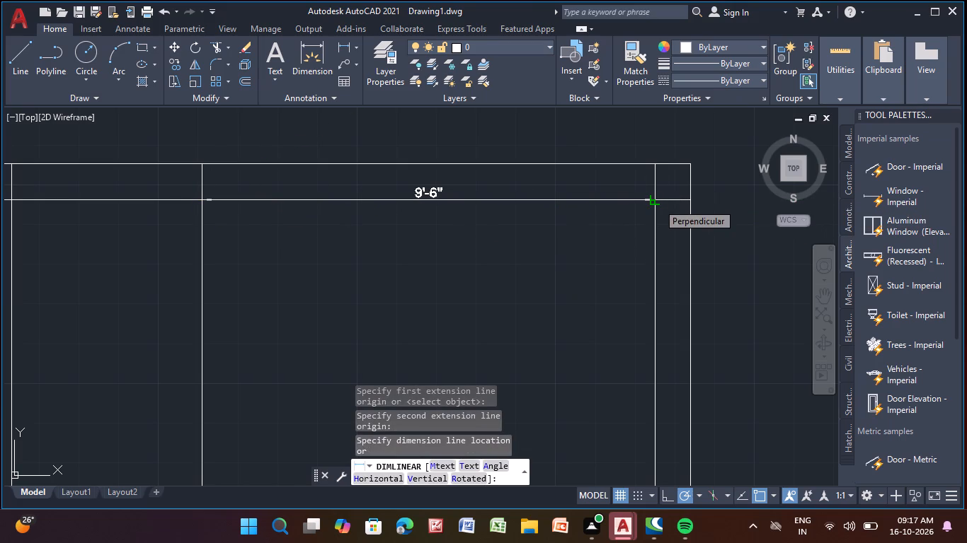
key(Escape)
key(Escape)
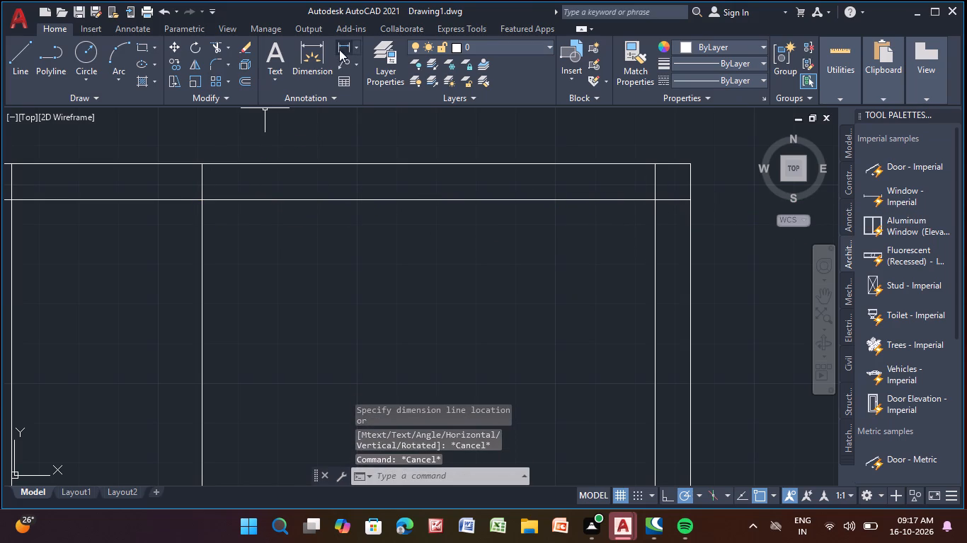
Lay out a 5" thick horizontal partition 6'-6" below the top wall's inner line using offsets.
scroll(341, 139, down, 2)
middle_drag(338, 151, 559, 175)
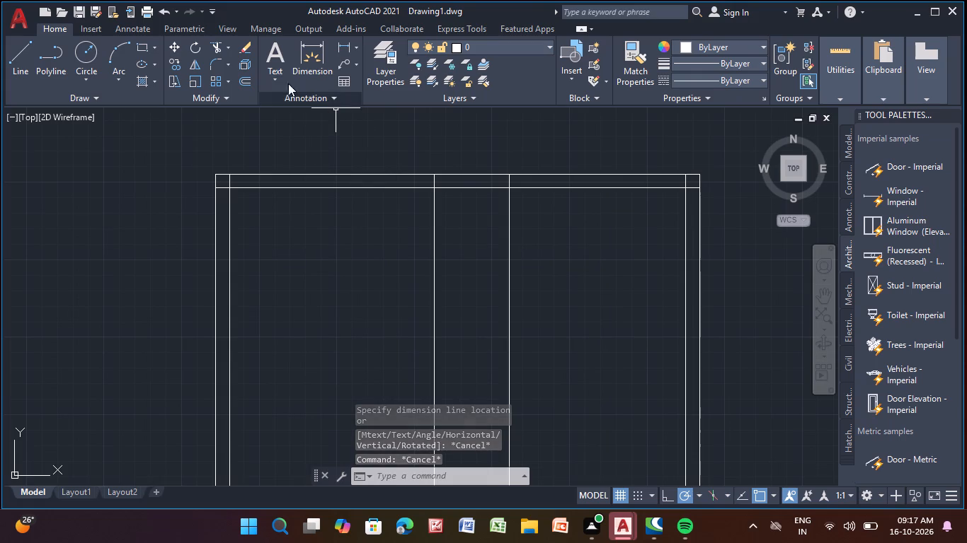
click(251, 77)
key(Return)
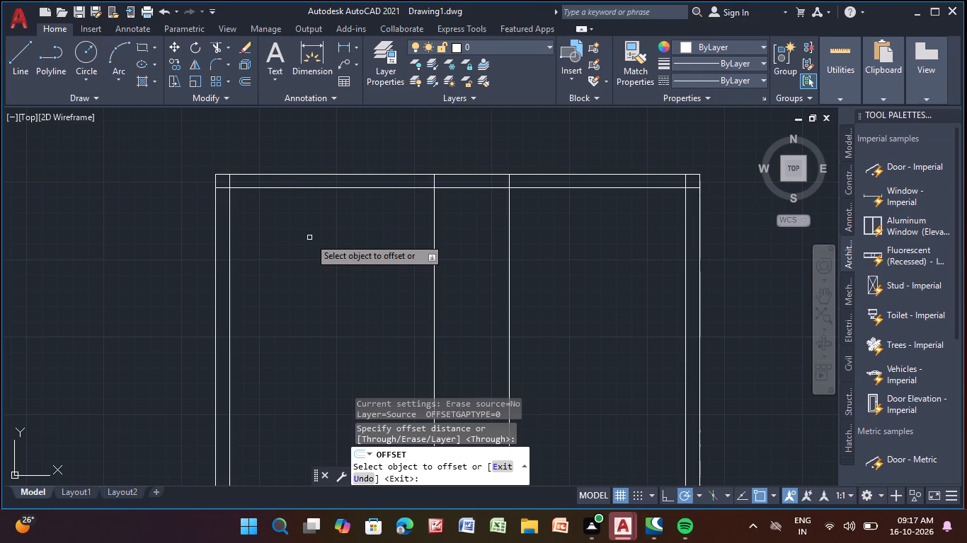
click(391, 190)
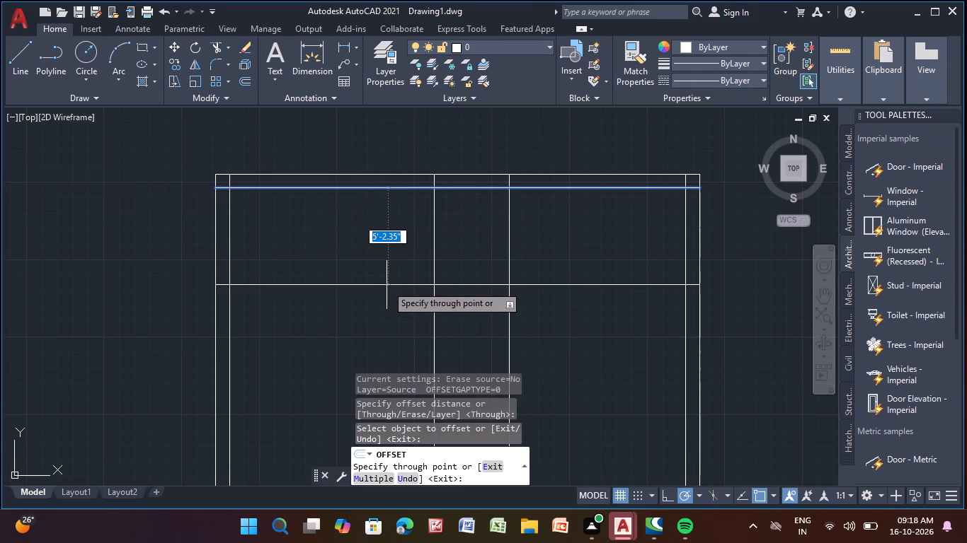
text(6'-)
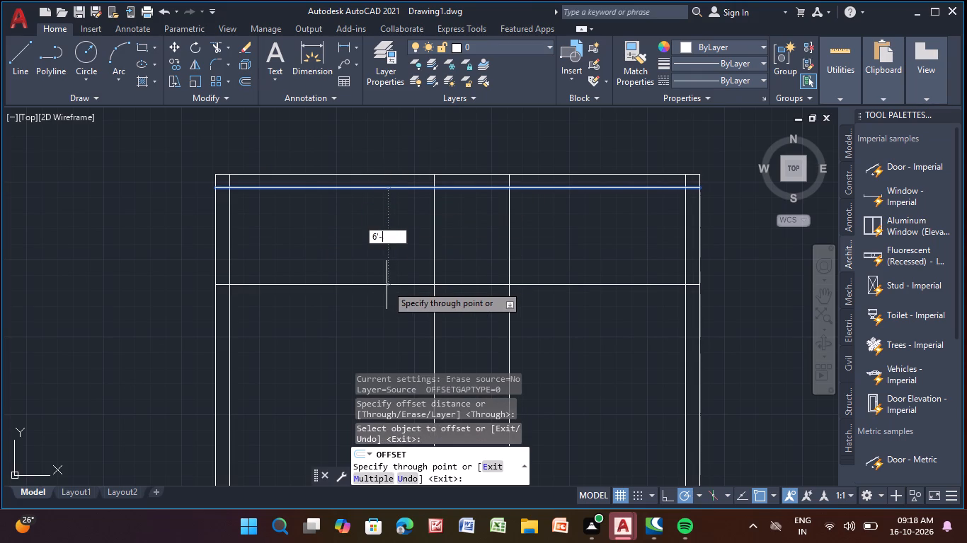
key(6)
key(shift+quotedbl)
key(Return)
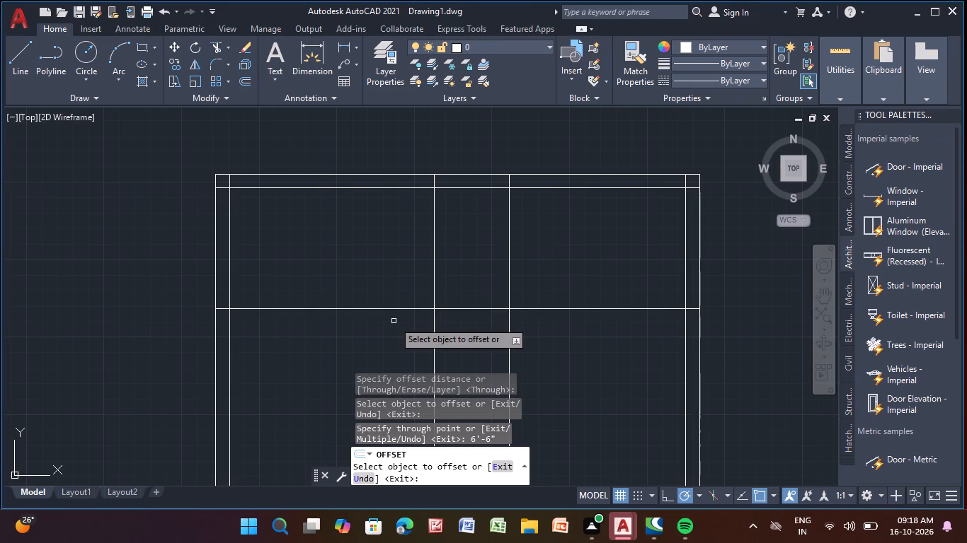
click(405, 310)
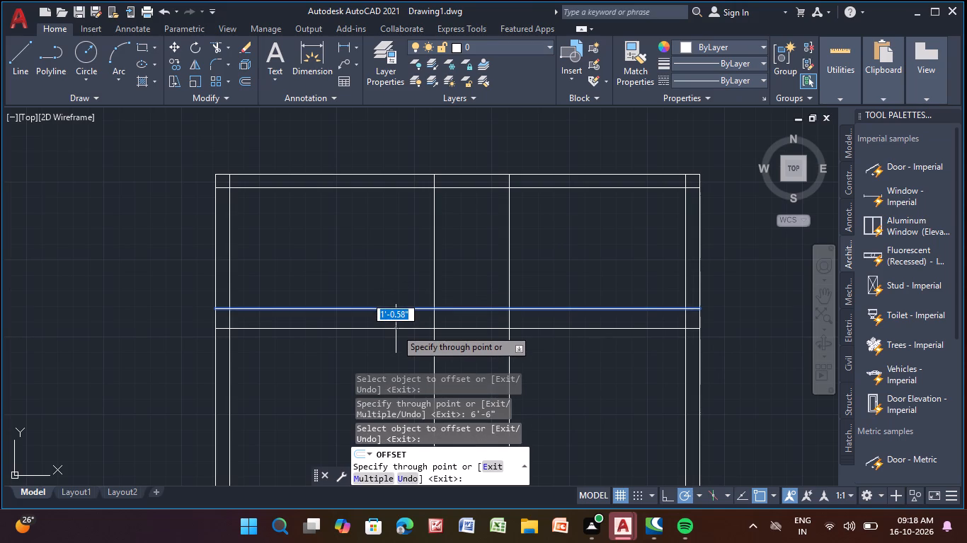
key(5)
key(shift+quotedbl)
key(Return)
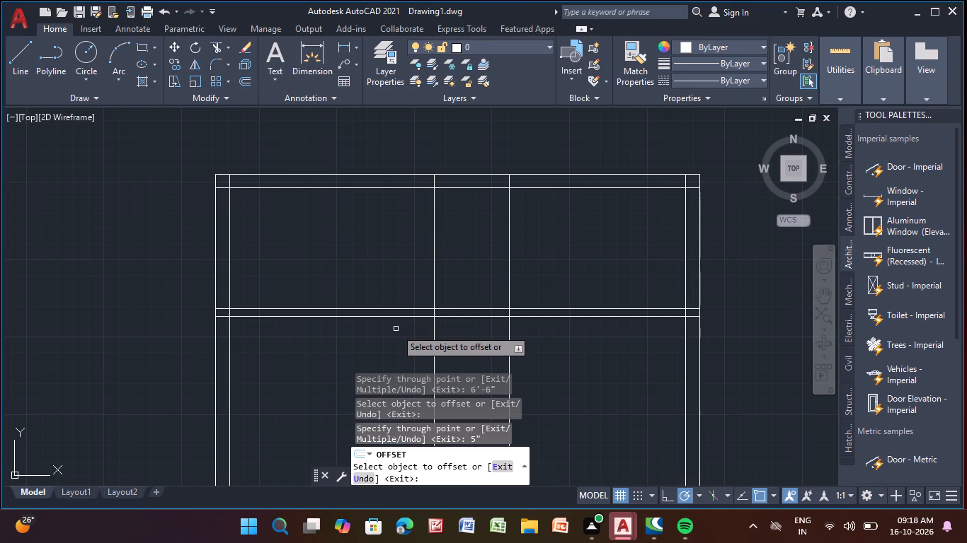
Lay out a second 5" thick horizontal partition 10'-0" below the top wall's inner line using offsets.
scroll(384, 322, down, 1)
middle_drag(384, 322, 411, 294)
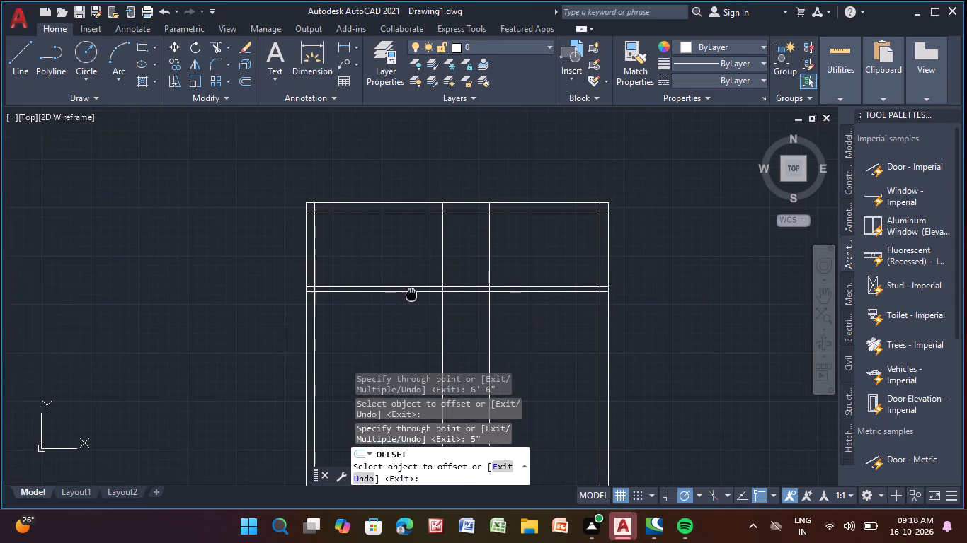
middle_drag(411, 294, 412, 293)
click(400, 210)
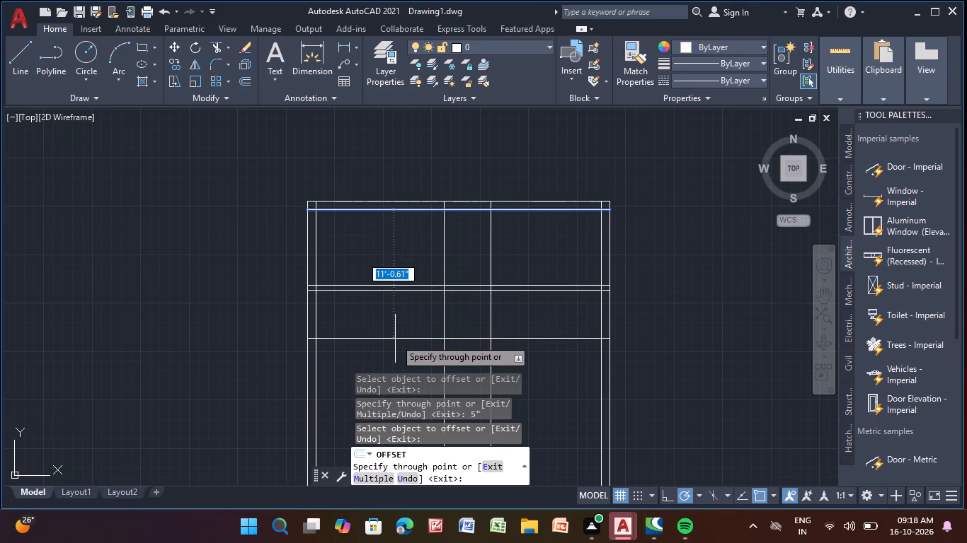
text(10)
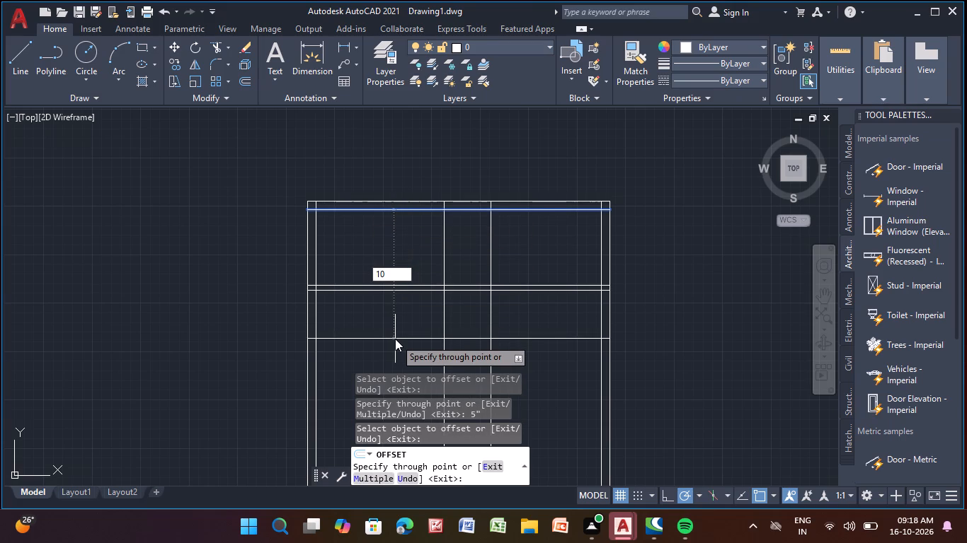
text('-)
key(0)
key(apostrophe)
key(BackSpace)
key(shift+quotedbl)
key(Return)
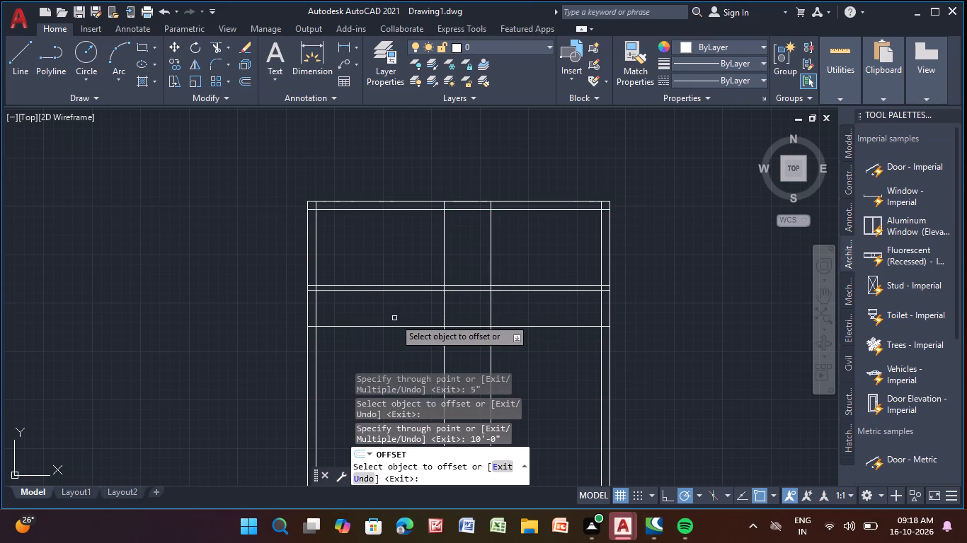
click(389, 325)
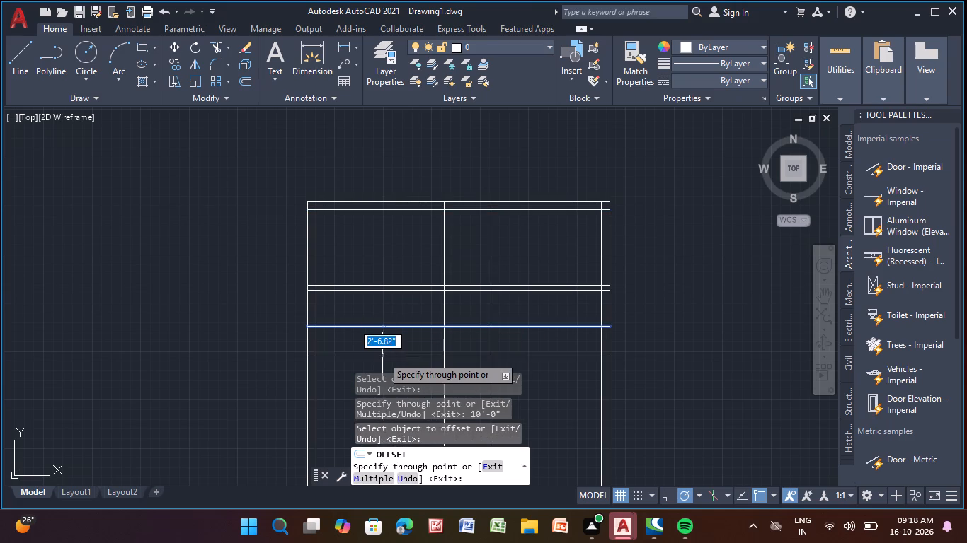
key(5)
key(shift+quotedbl)
key(Return)
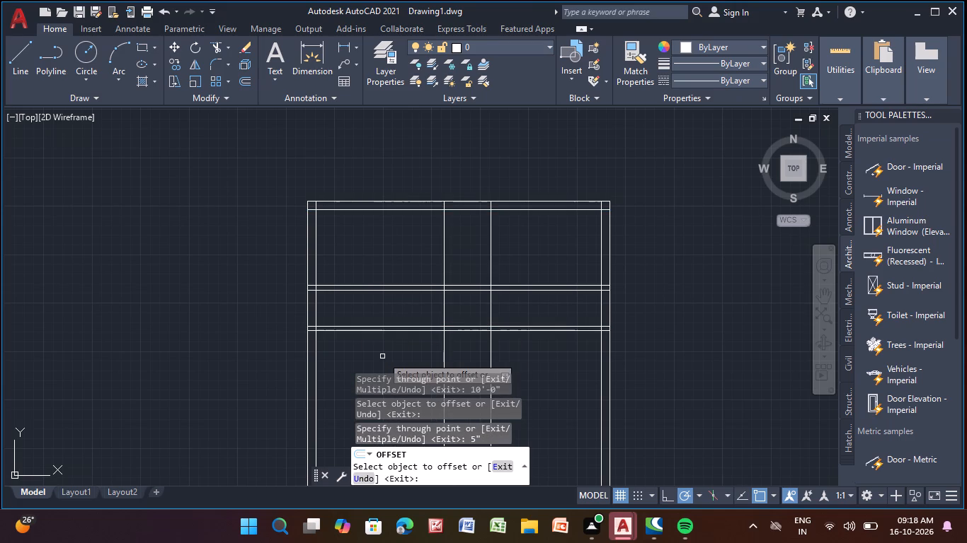
Offset the left interior vertical line 5" to the left and the right one 5" to the right to form partitions.
click(445, 310)
key(5)
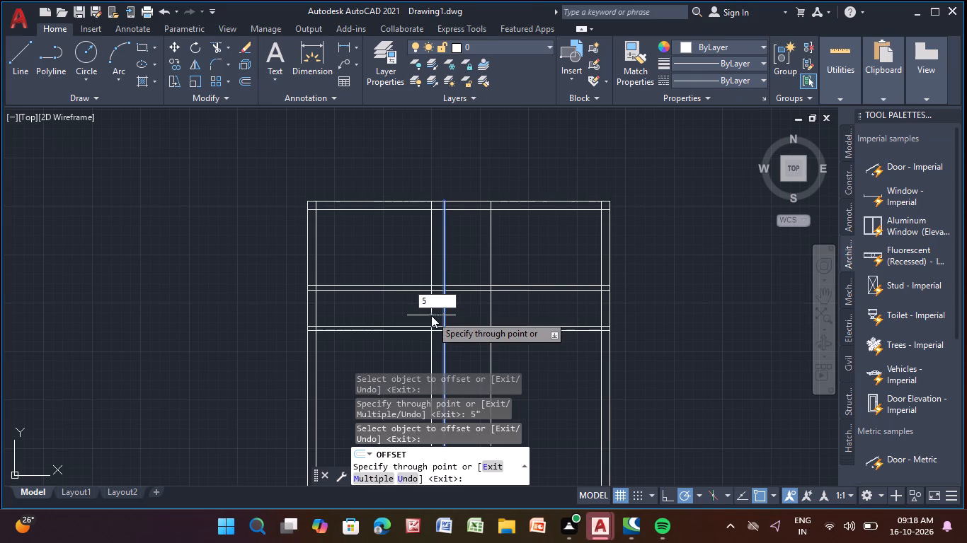
key(shift+quotedbl)
key(Return)
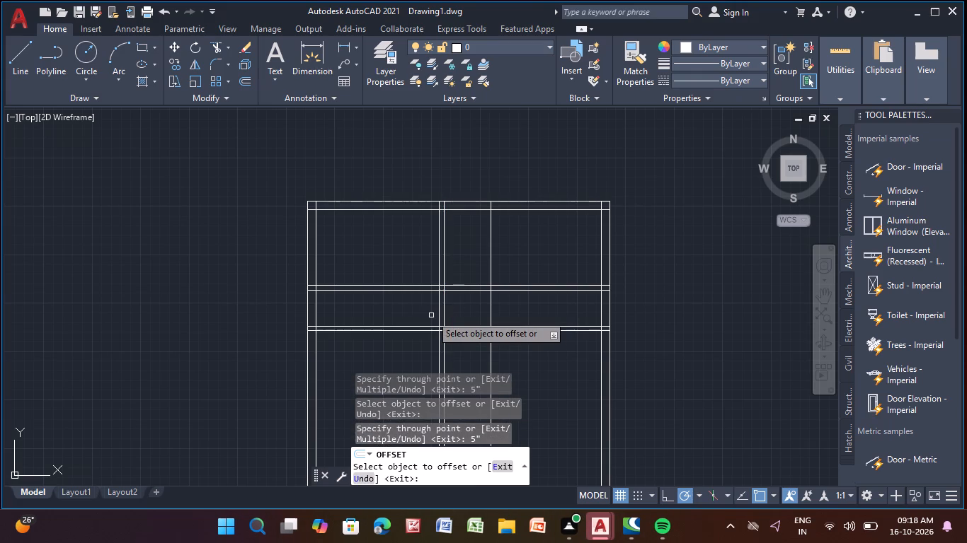
click(490, 336)
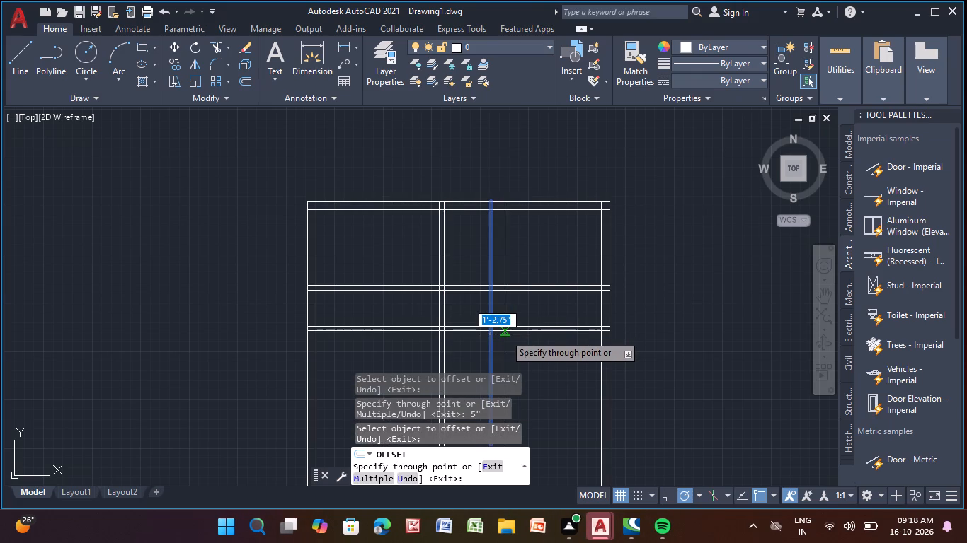
key(5)
key(shift+quotedbl)
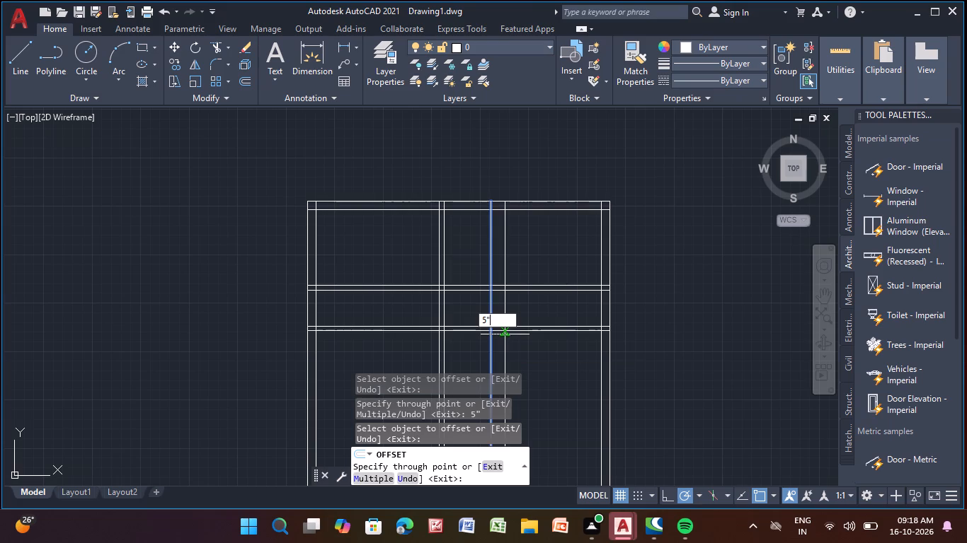
key(Return)
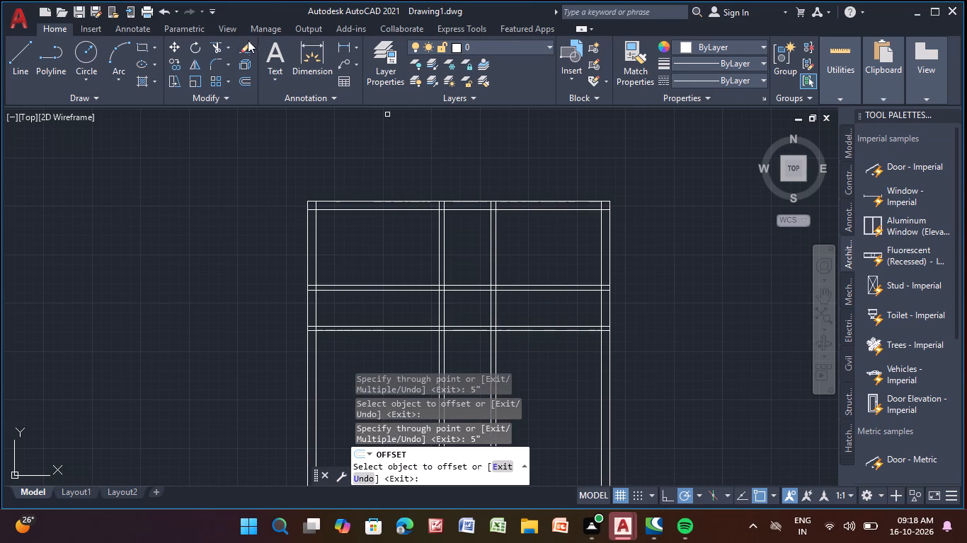
Trim the upper horizontal partition out of both side rooms and the lower one out of the middle bay.
click(219, 46)
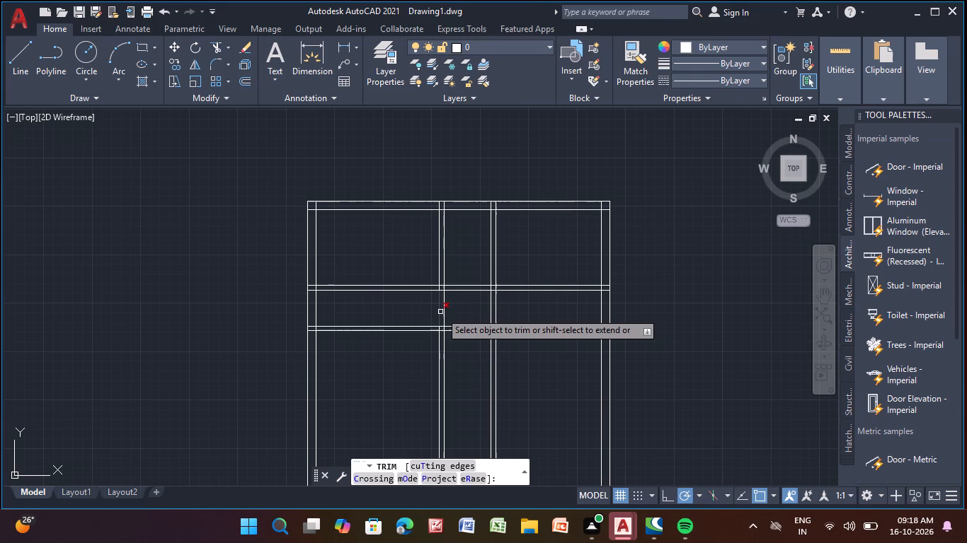
drag(413, 276, 383, 298)
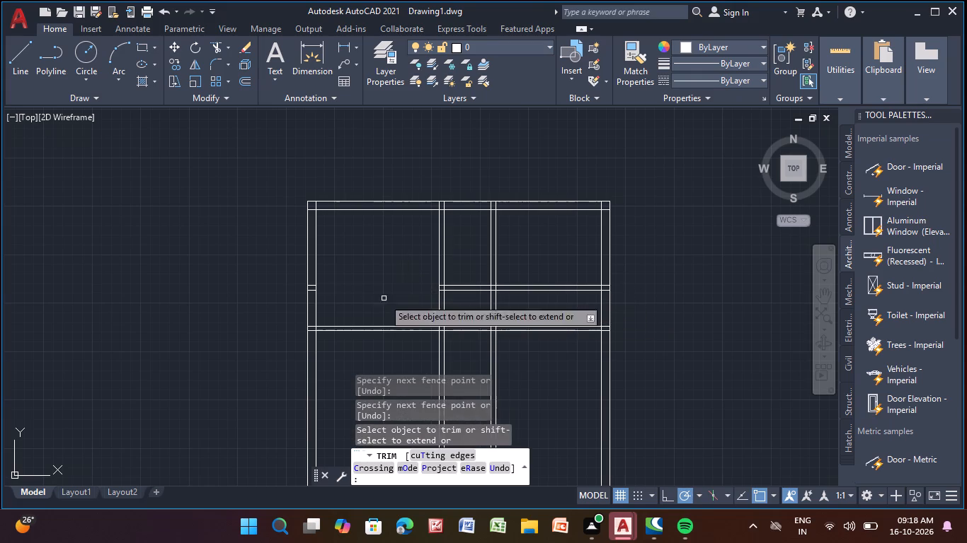
drag(556, 279, 544, 308)
drag(459, 313, 465, 372)
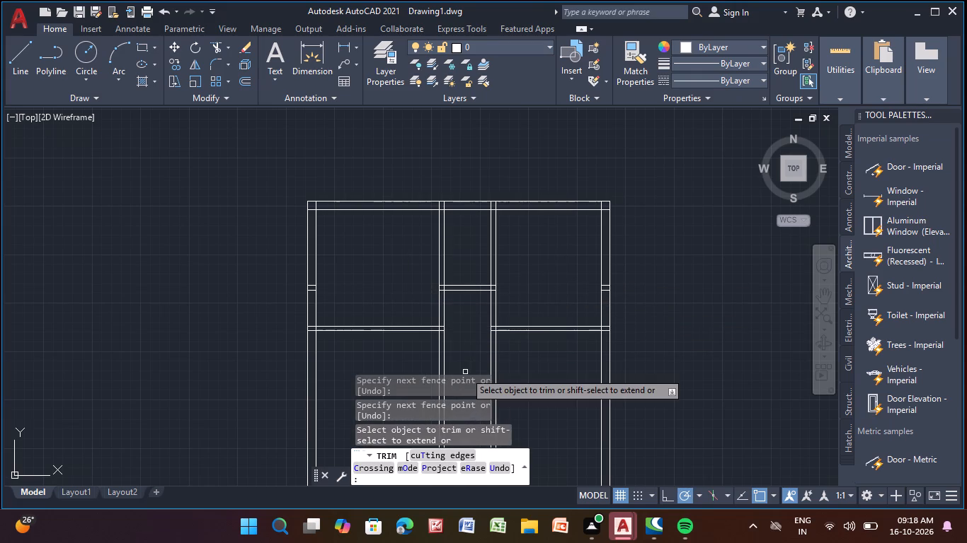
Trim away the left vertical partition's lines below the lower horizontal partition.
middle_drag(463, 370, 461, 240)
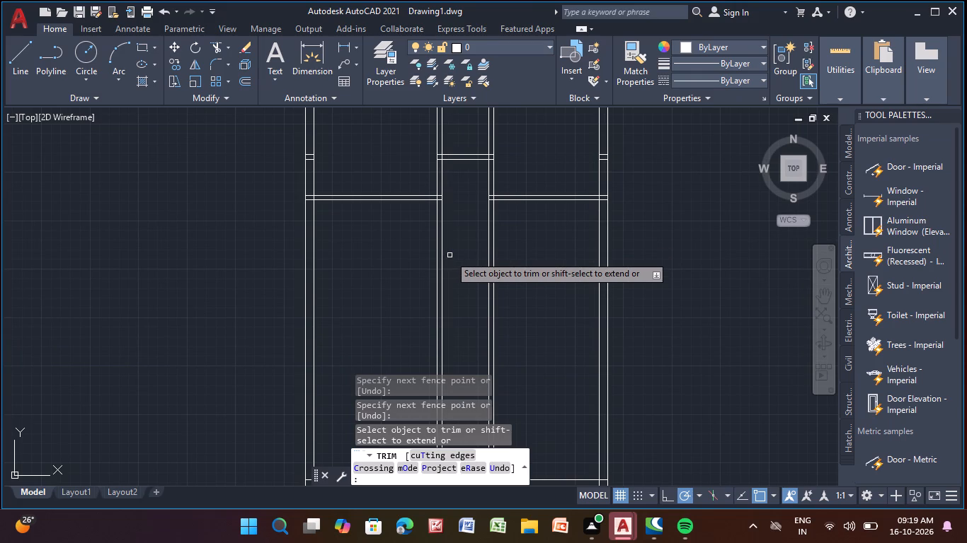
drag(450, 255, 406, 293)
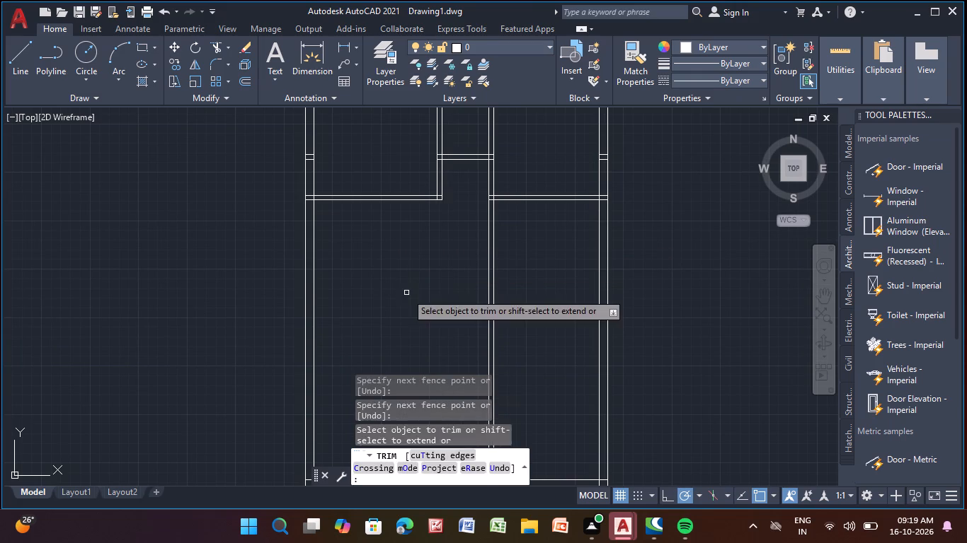
key(Escape)
key(Escape)
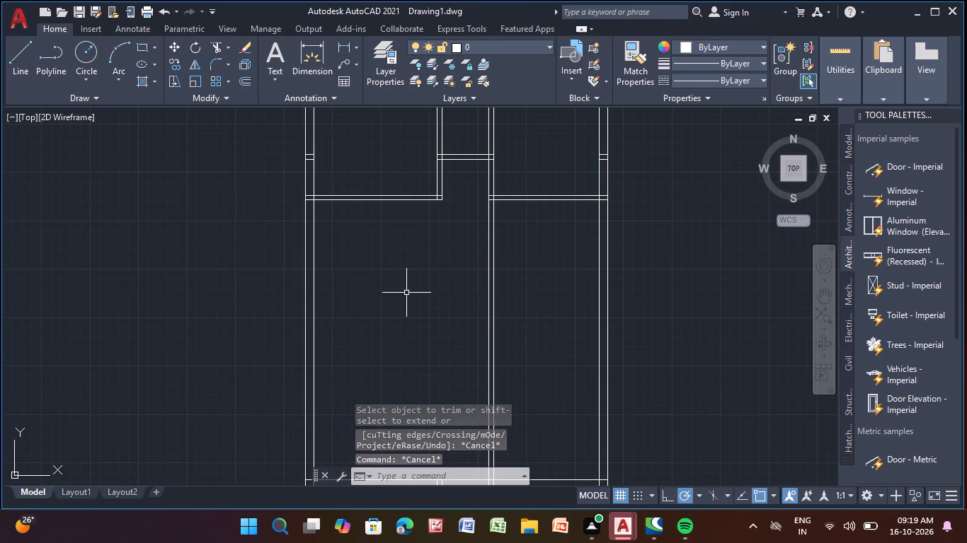
Offset the right outer wall's inner line 4'-0" to the left.
drag(246, 78, 246, 78)
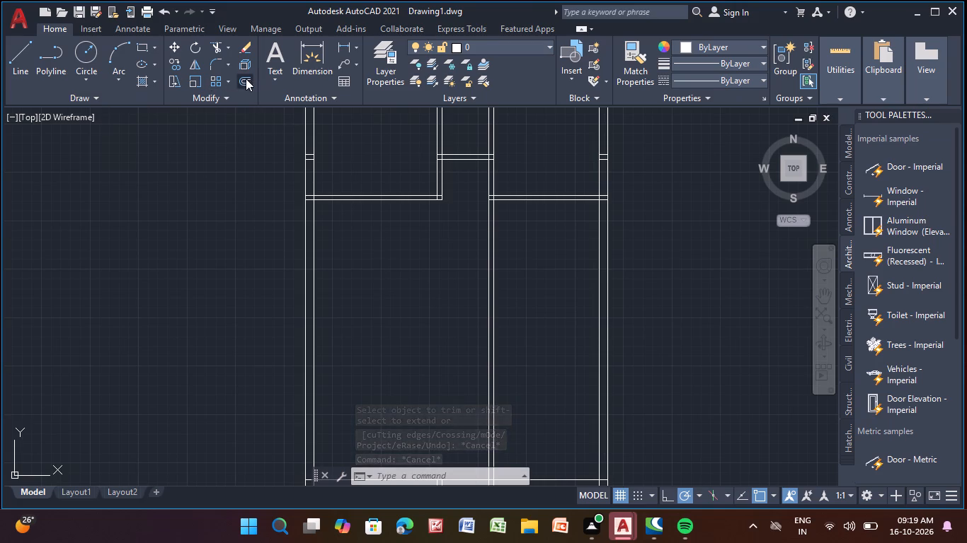
drag(246, 78, 246, 86)
key(Return)
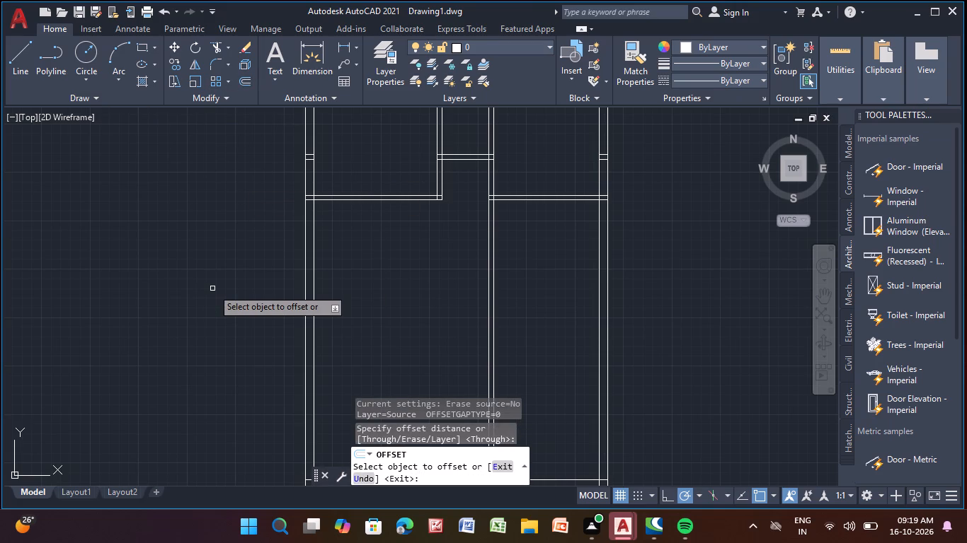
click(598, 270)
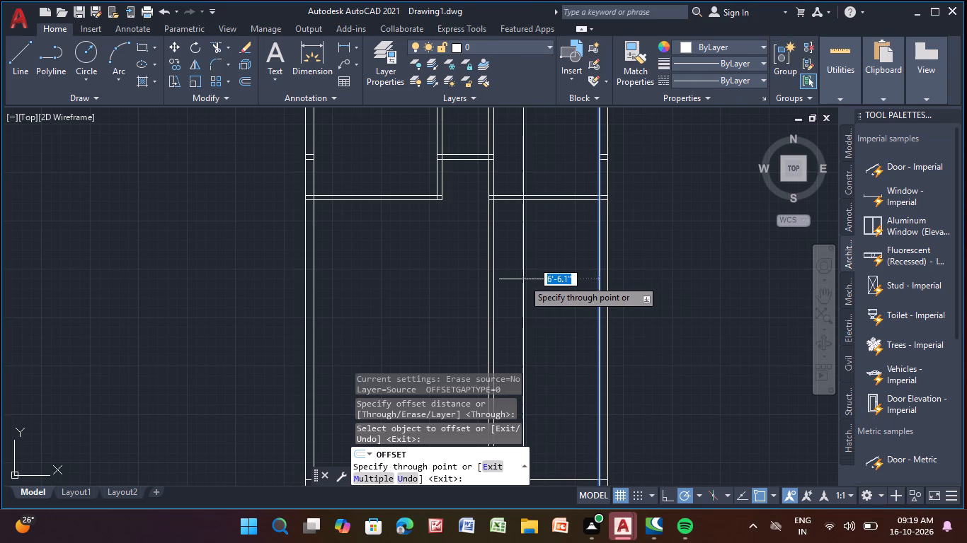
text(4'-0")
key(Return)
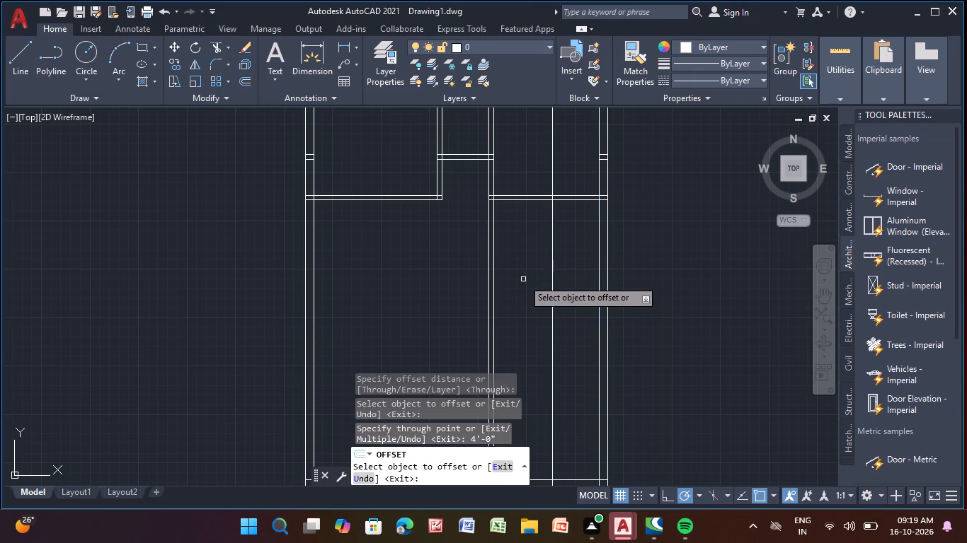
Offset the bottom line of the right room's lower horizontal partition 10'-0" downward.
click(573, 199)
key(1)
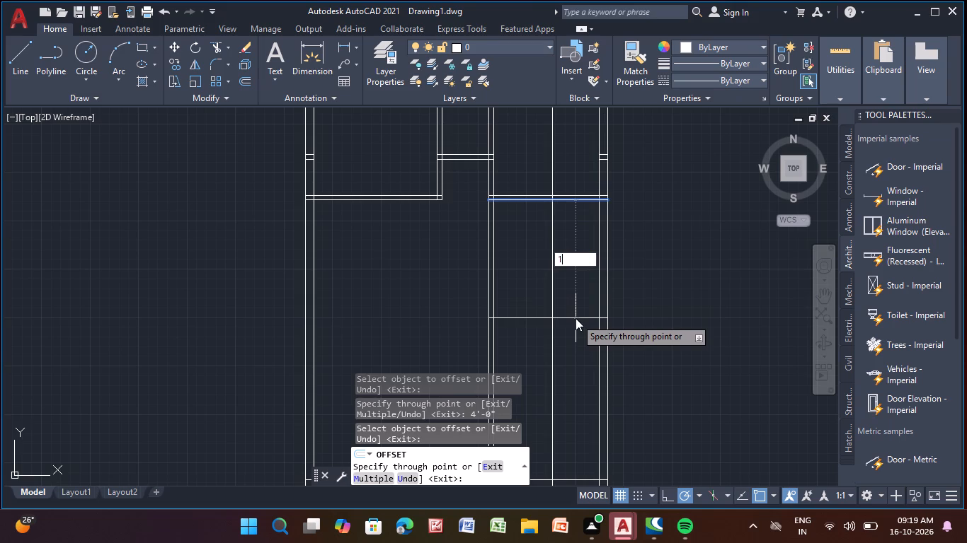
key(0)
key(apostrophe)
key(minus)
key(0)
key(shift+quotedbl)
key(Return)
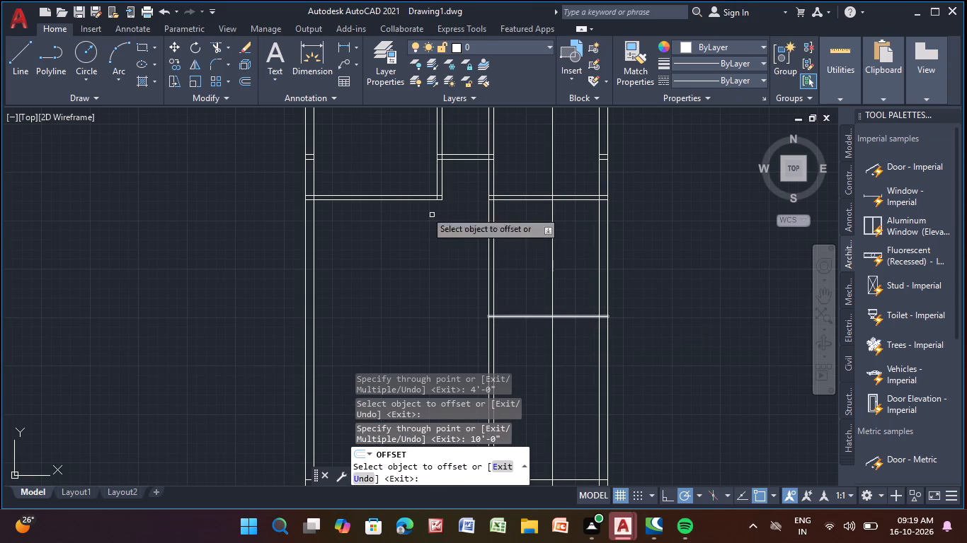
Trim the 4'-0" vertical line to between the partition and the 10'-0" line, and trim that horizontal line left of it.
click(219, 44)
click(552, 138)
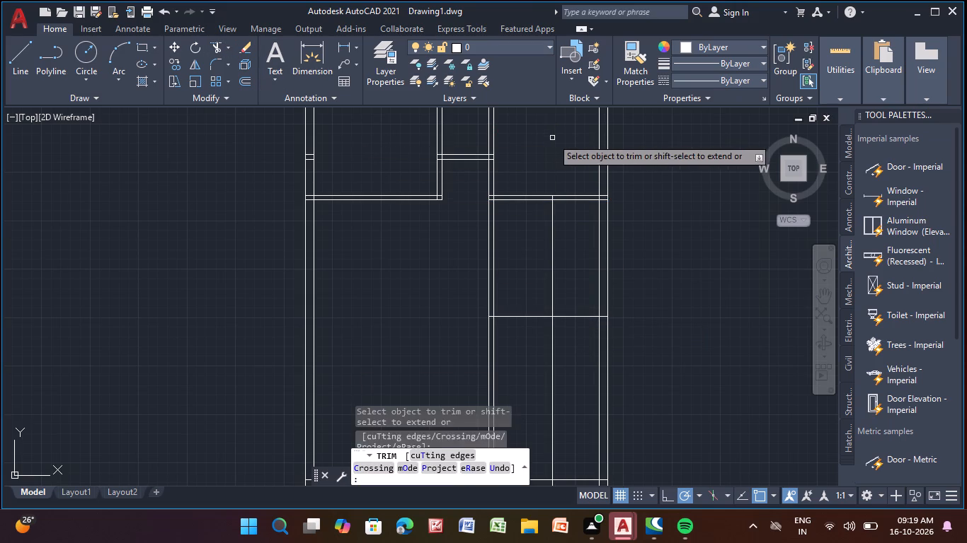
drag(563, 363, 534, 383)
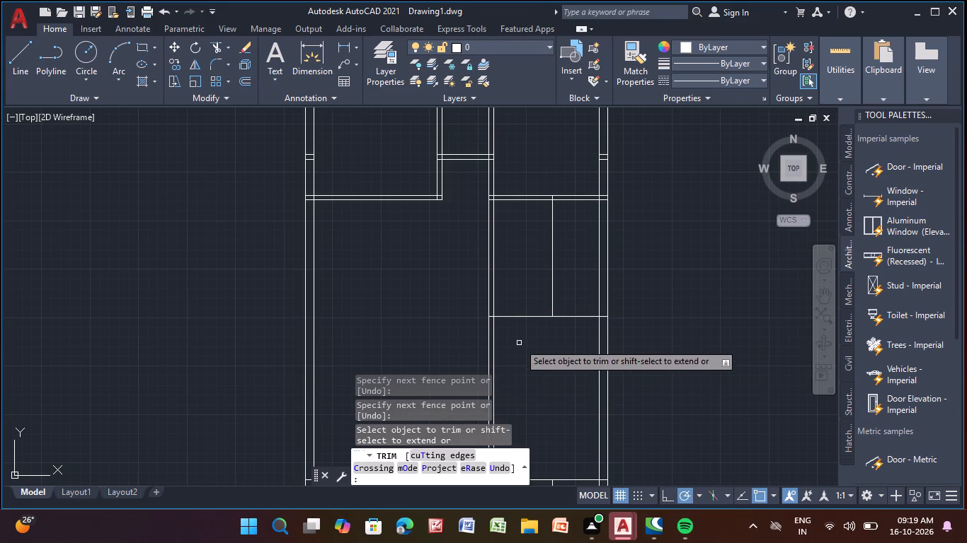
drag(518, 307, 534, 339)
key(1)
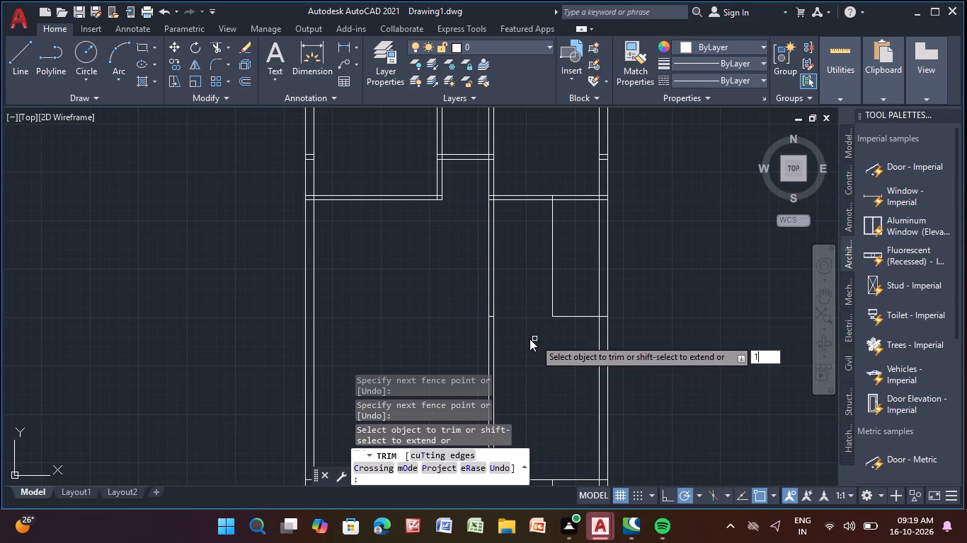
key(1)
click(245, 88)
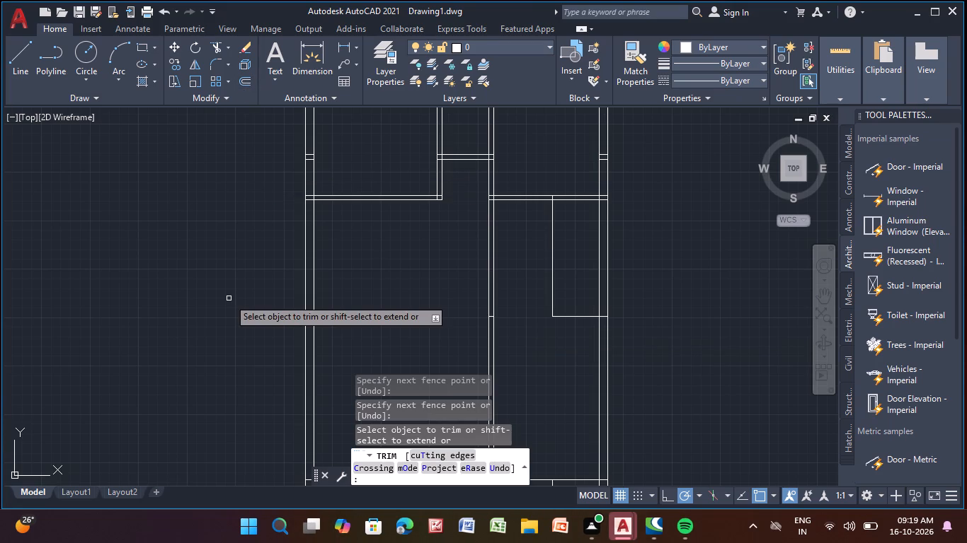
key(Escape)
key(Escape)
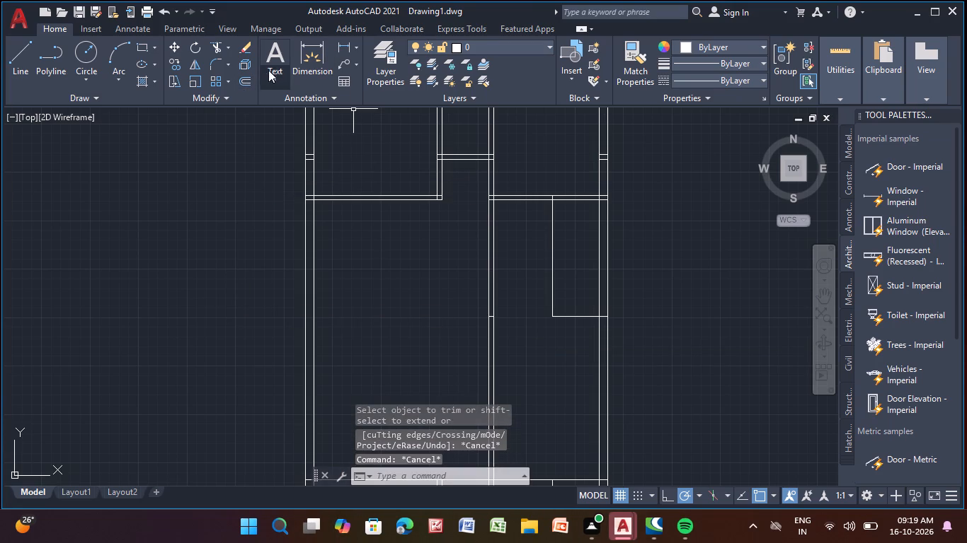
Offset the trimmed vertical line 8'-6" to the left, past the right vertical partition.
click(240, 76)
key(Return)
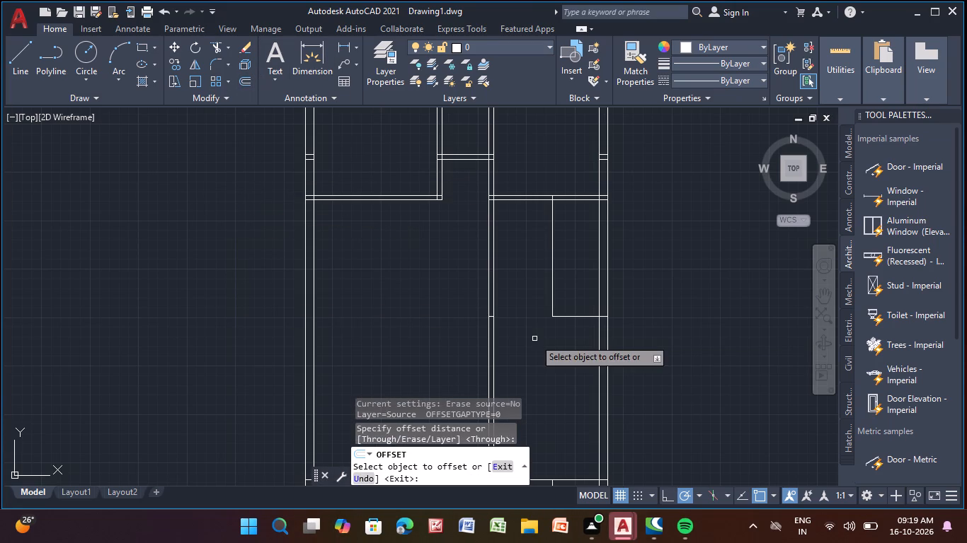
click(551, 239)
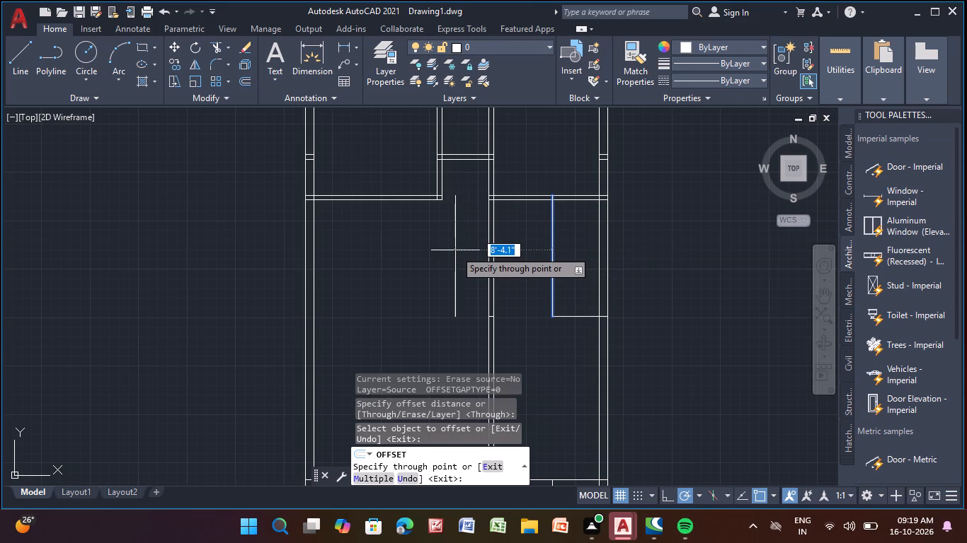
text(8'-6")
key(Return)
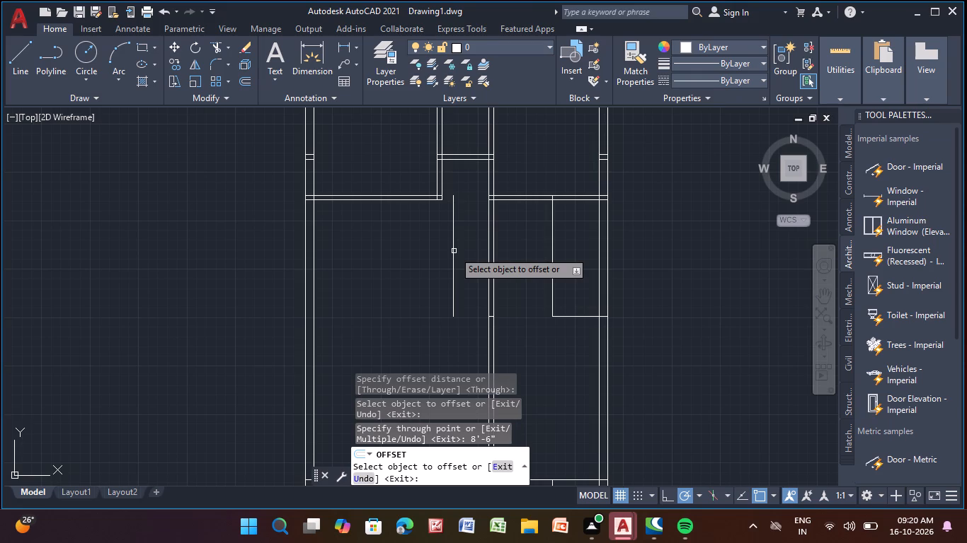
key(Escape)
key(Escape)
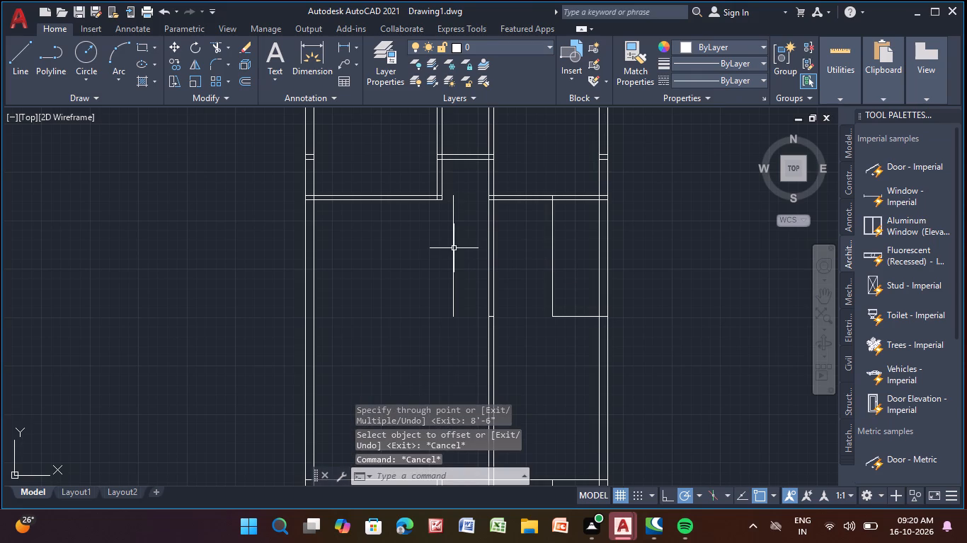
Check the horizontal distance between the offset vertical line and its source line with a linear dimension.
click(347, 49)
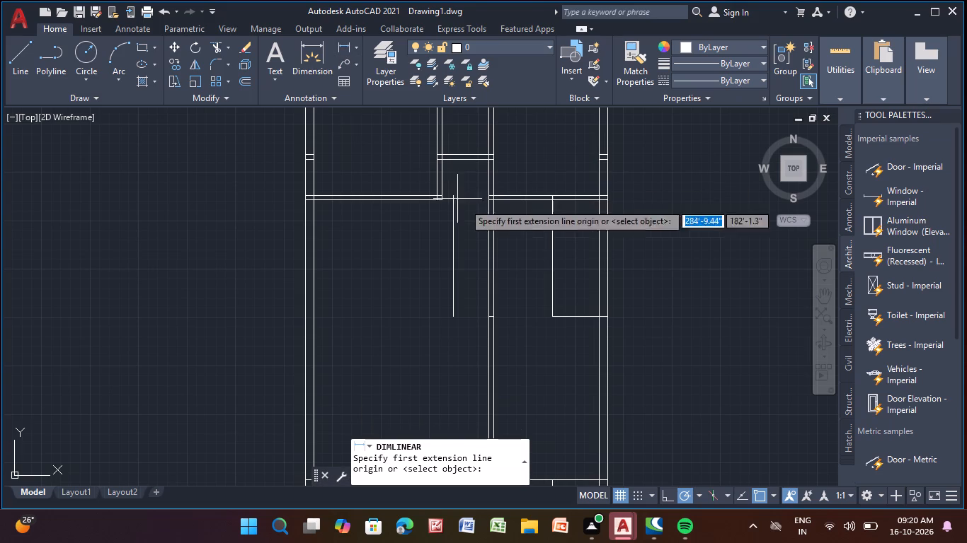
middle_drag(510, 233, 462, 315)
scroll(458, 307, up, 3)
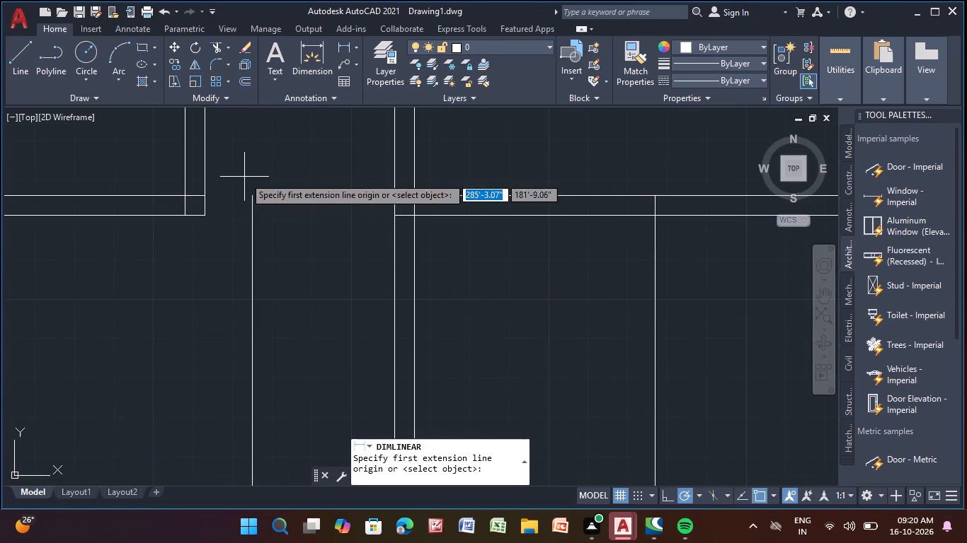
click(251, 194)
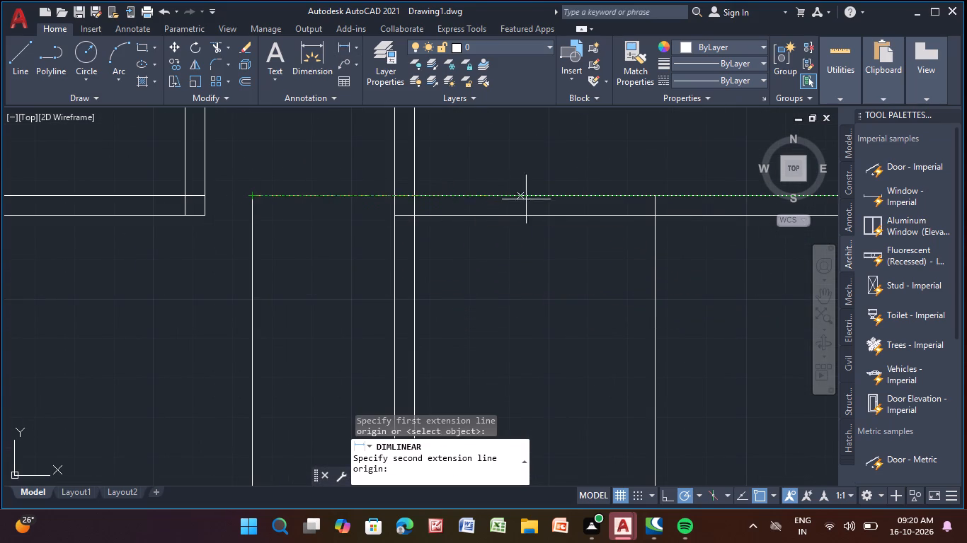
click(655, 197)
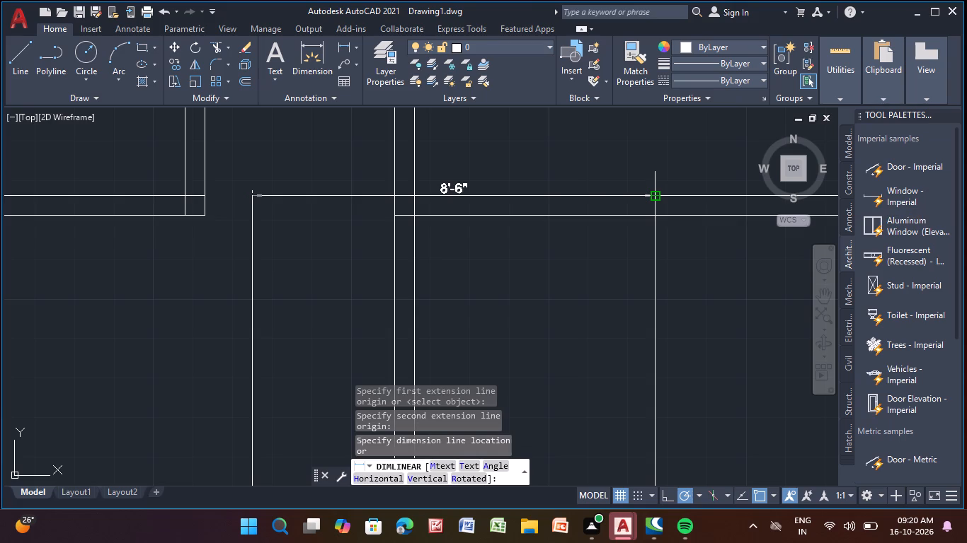
key(Escape)
key(Escape)
Extend both lines of the right horizontal partition and the horizontal line below them left to the 8'-6" offset line.
scroll(452, 174, down, 3)
middle_click(452, 174)
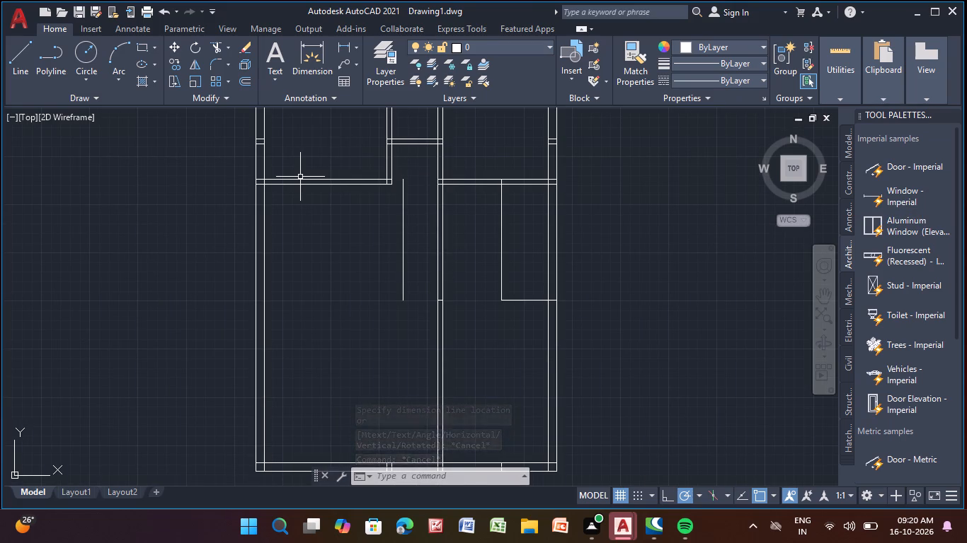
key(e)
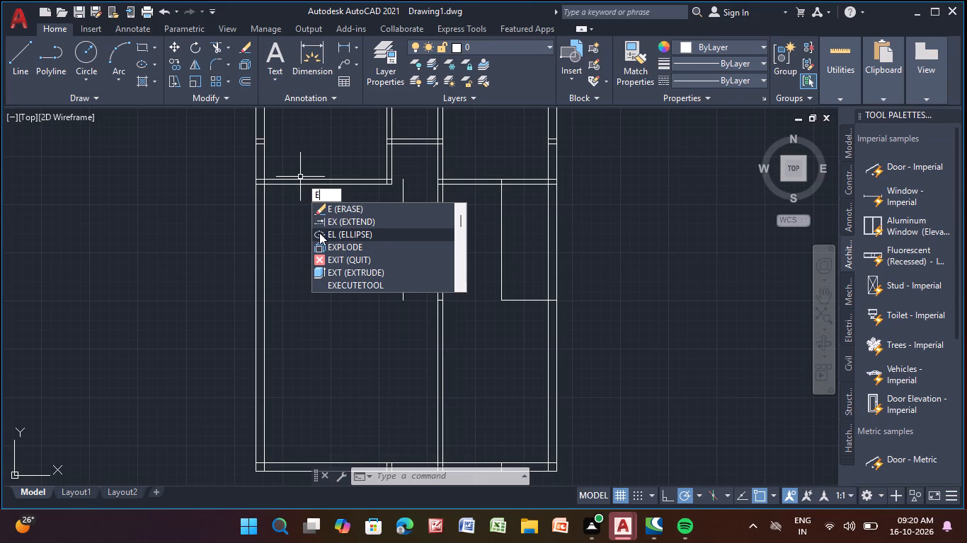
key(x)
click(380, 206)
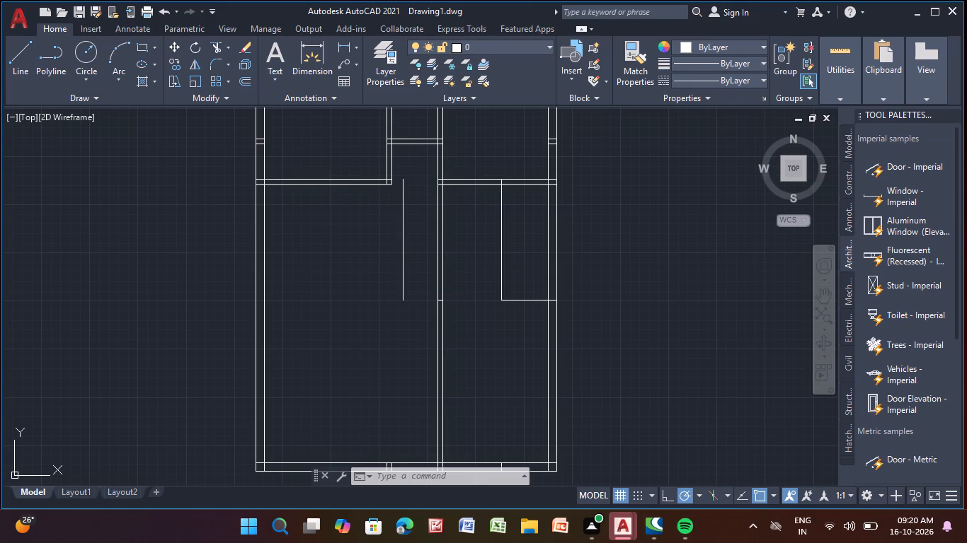
click(470, 178)
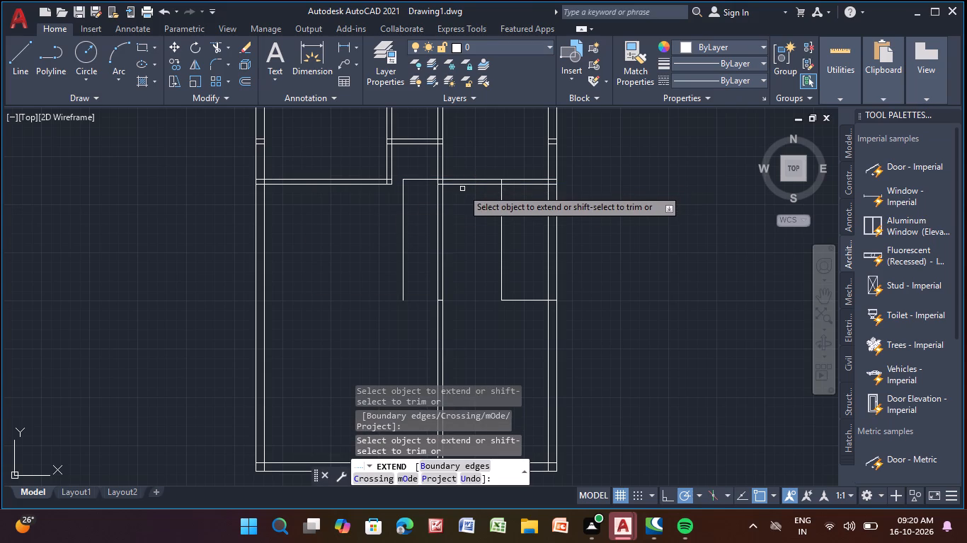
click(469, 185)
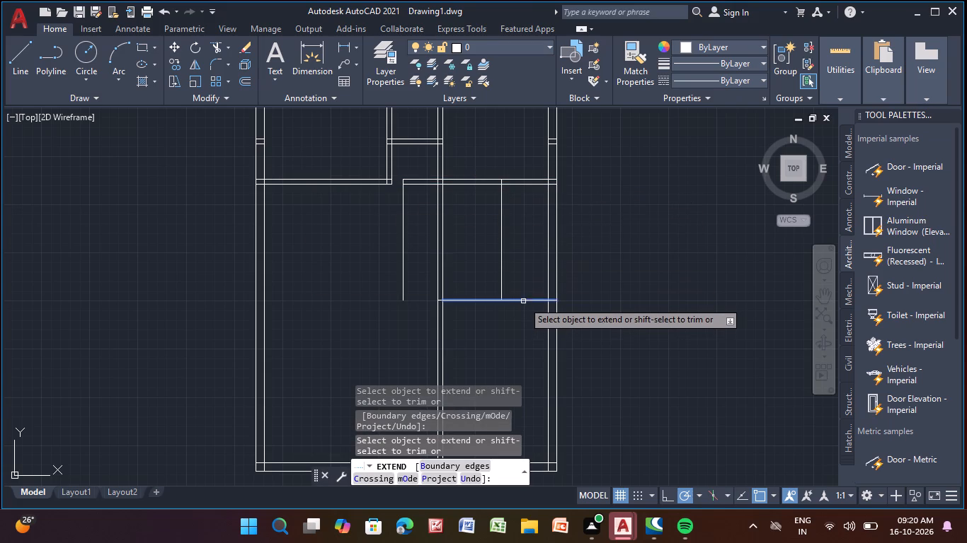
click(525, 300)
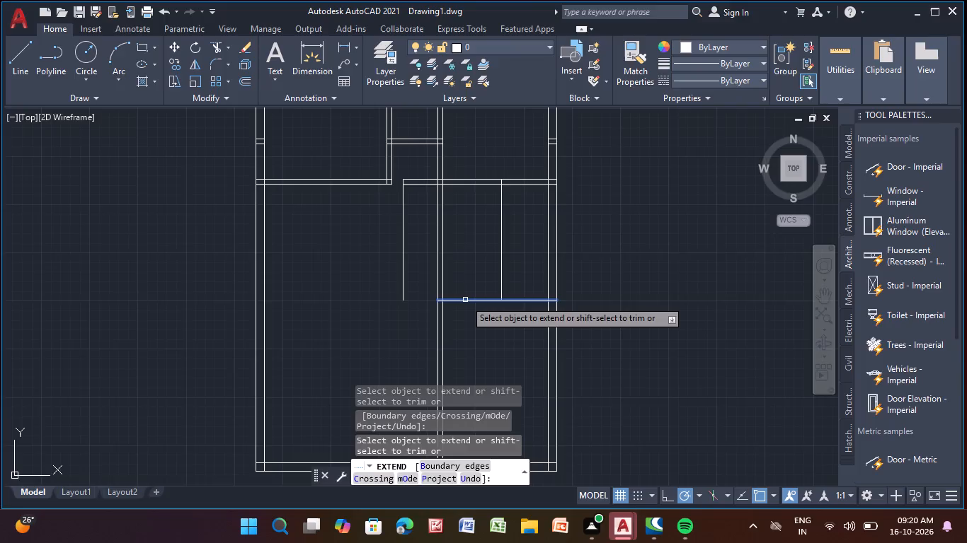
click(465, 300)
click(452, 300)
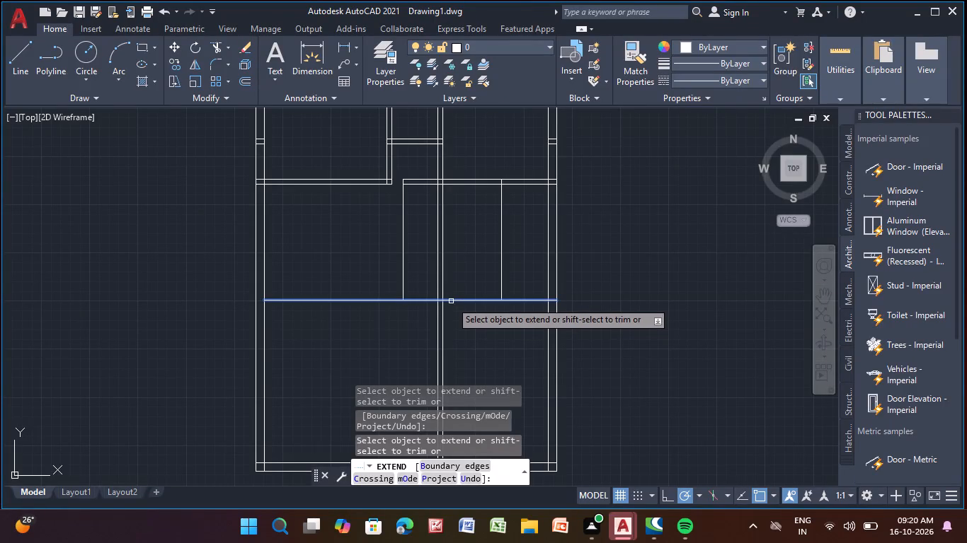
key(Escape)
key(Escape)
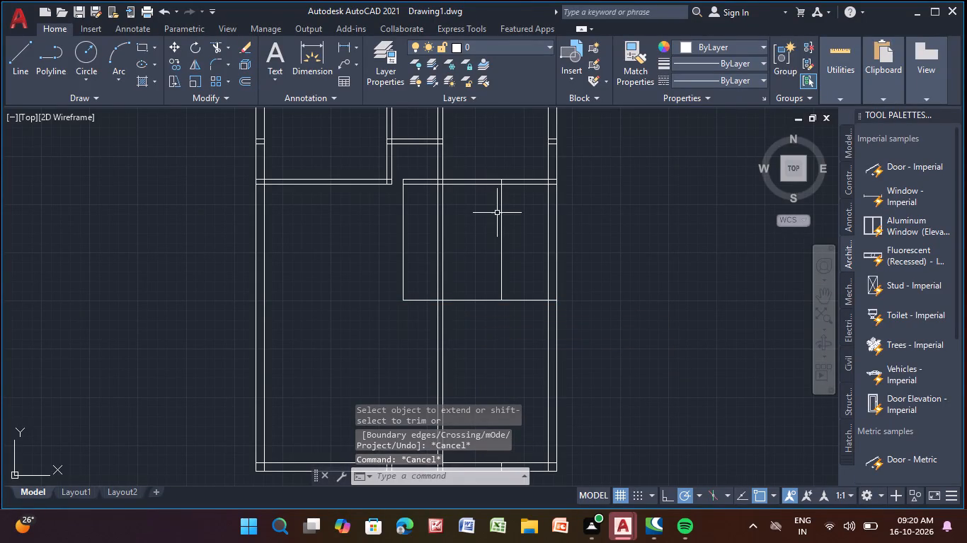
Offset the new room's right vertical line 5" to the left and its left vertical line 5" to the right.
click(503, 230)
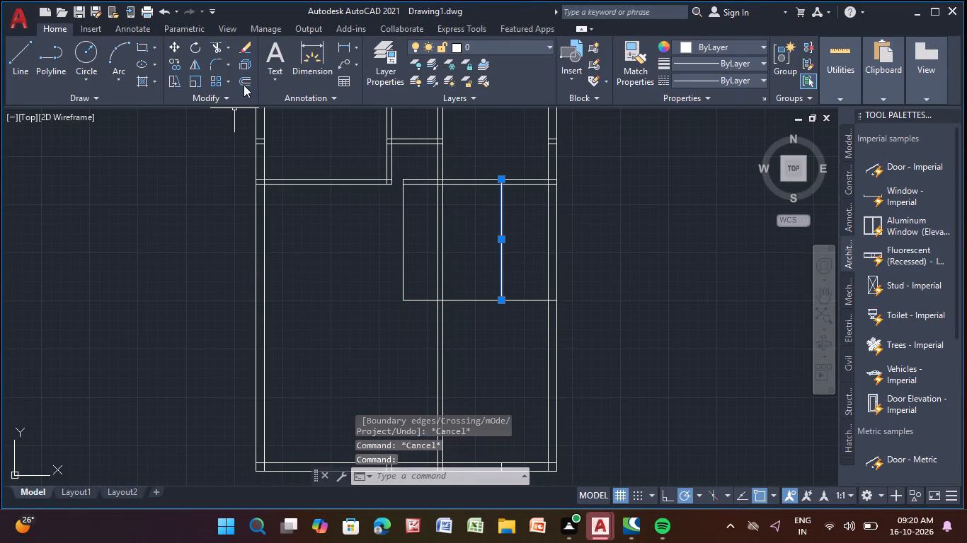
click(246, 81)
key(Return)
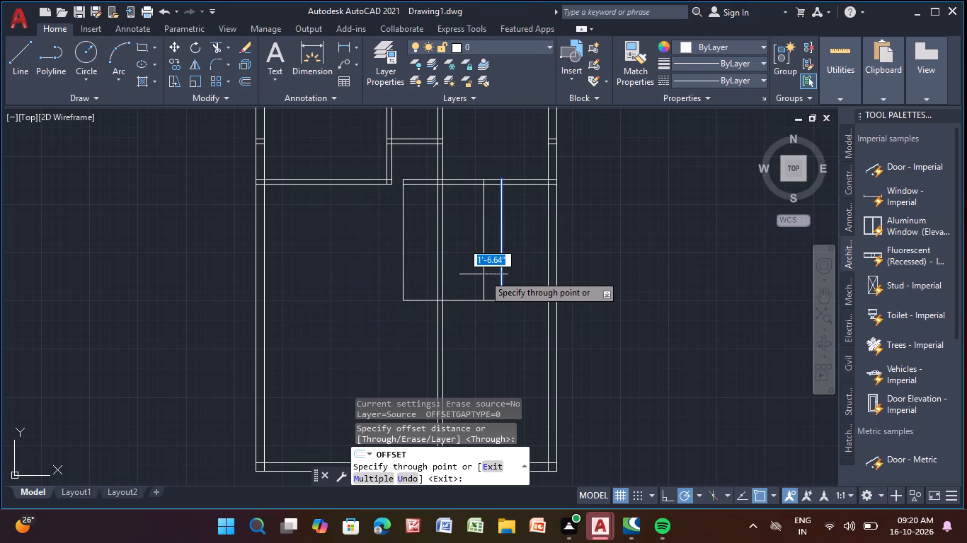
key(5)
key(shift+quotedbl)
key(Return)
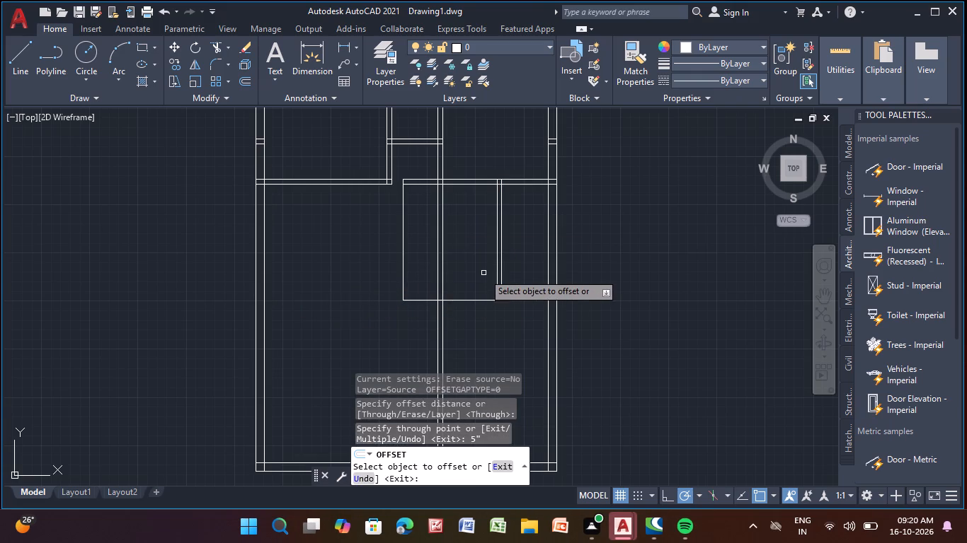
click(401, 236)
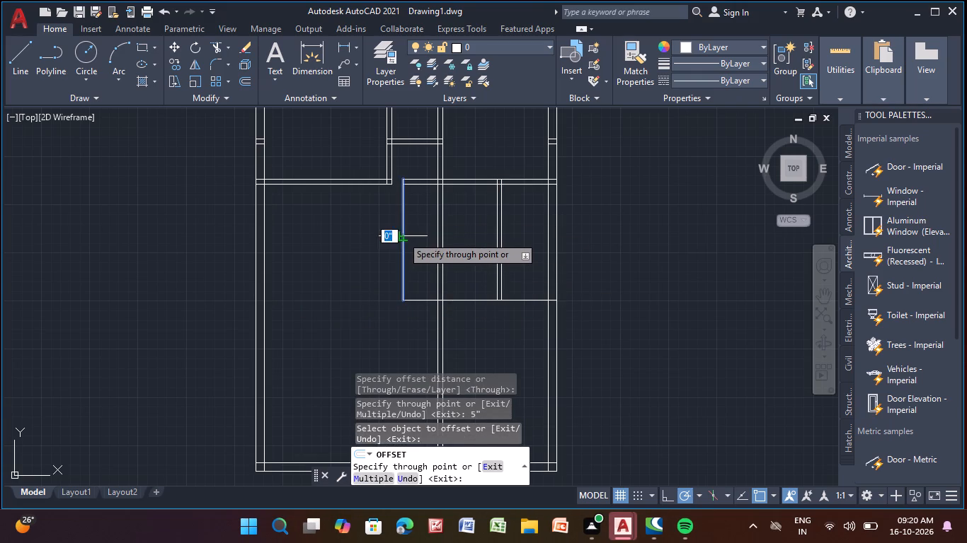
text(5")
key(Return)
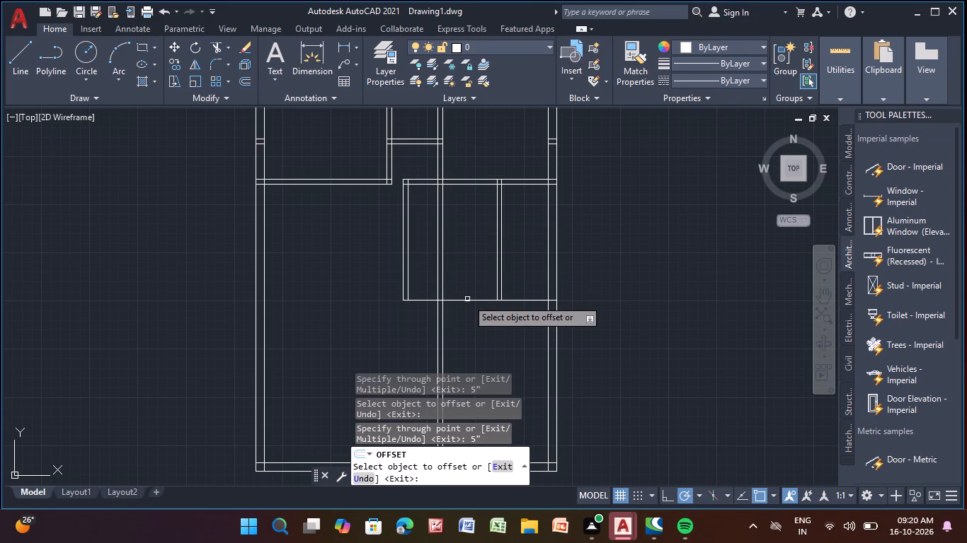
Offset the new room's bottom horizontal line 5" upward to form the lower partition.
click(467, 301)
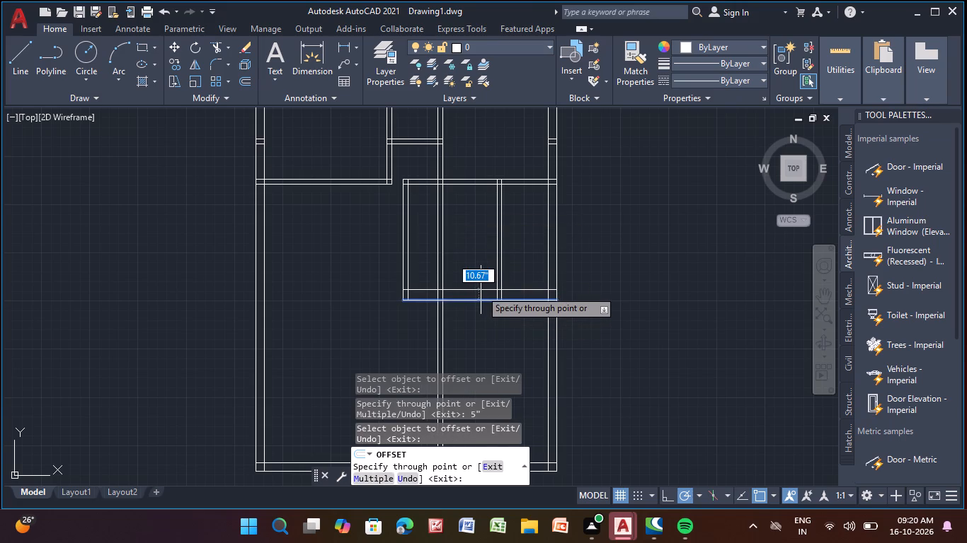
text(5")
key(Return)
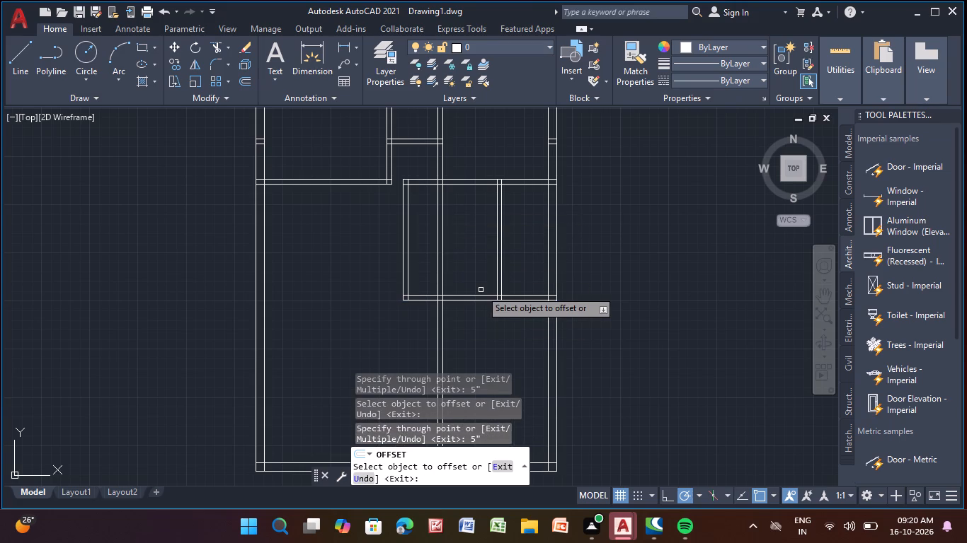
Trim away both vertical partition lines that cross the interior of the new room.
click(213, 43)
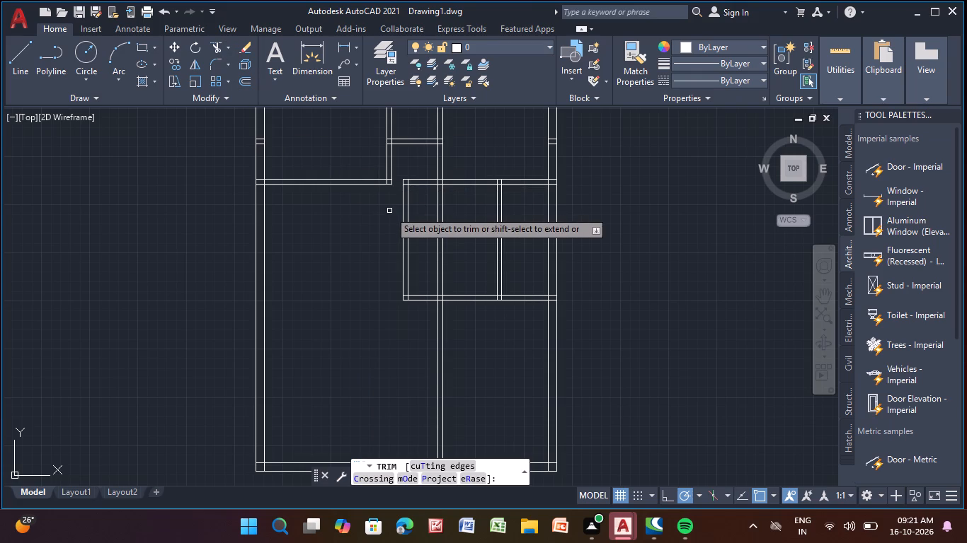
drag(425, 238, 454, 233)
Examine the trimmed room's corners and the area of the plan below it, and leave the Trim command.
middle_drag(454, 233, 442, 346)
middle_drag(442, 342, 455, 273)
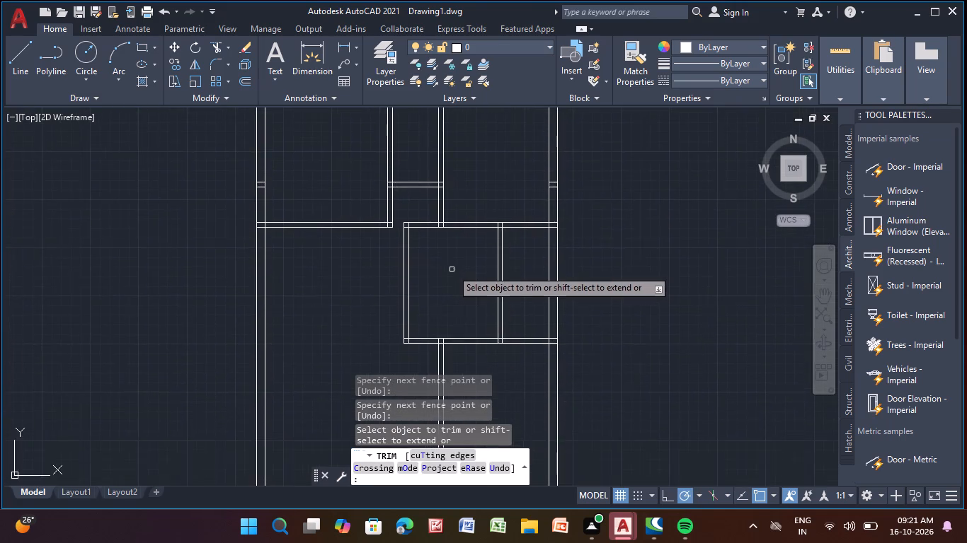
scroll(451, 269, up, 3)
middle_drag(450, 269, 566, 387)
scroll(449, 239, up, 2)
middle_drag(449, 239, 560, 330)
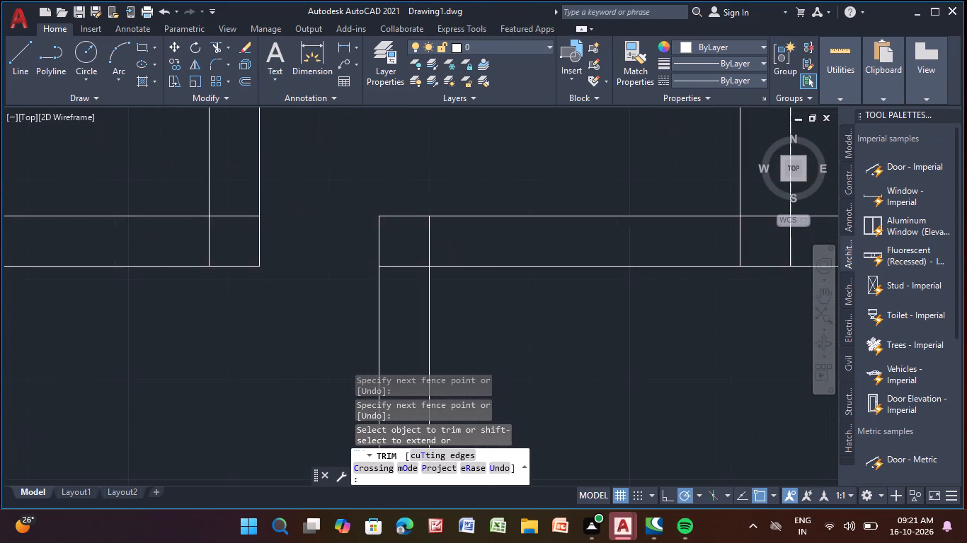
middle_drag(560, 330, 560, 329)
scroll(560, 330, down, 4)
middle_drag(560, 329, 481, 187)
scroll(520, 283, down, 1)
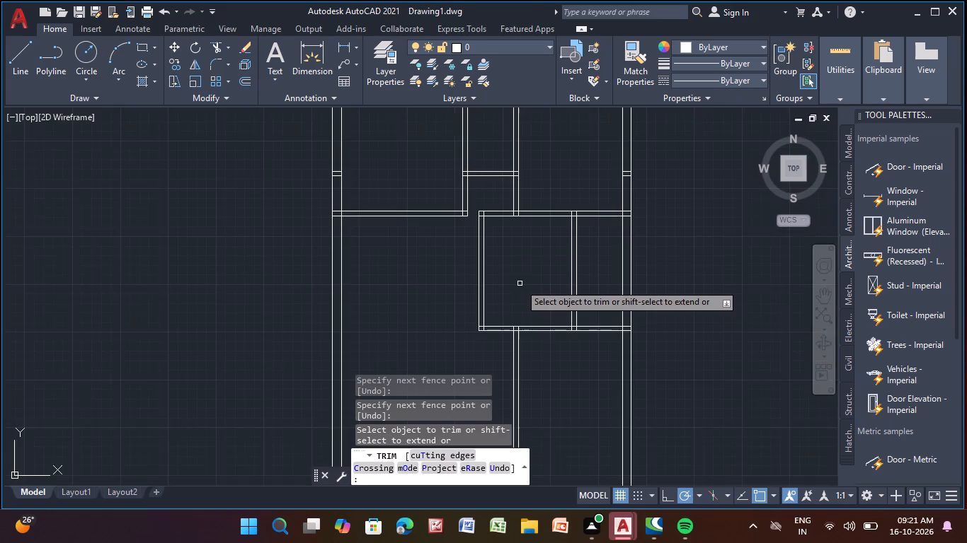
middle_drag(520, 284, 405, 188)
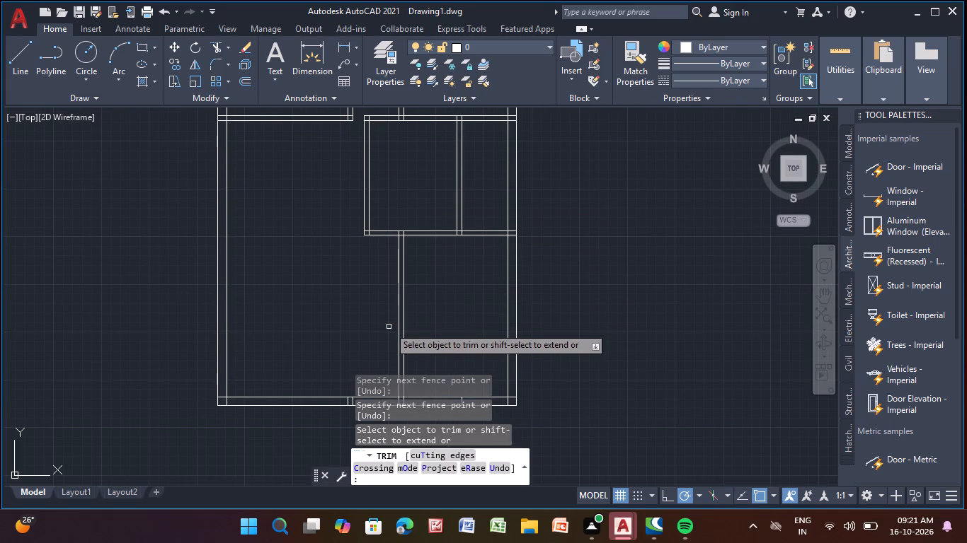
middle_drag(387, 324, 410, 283)
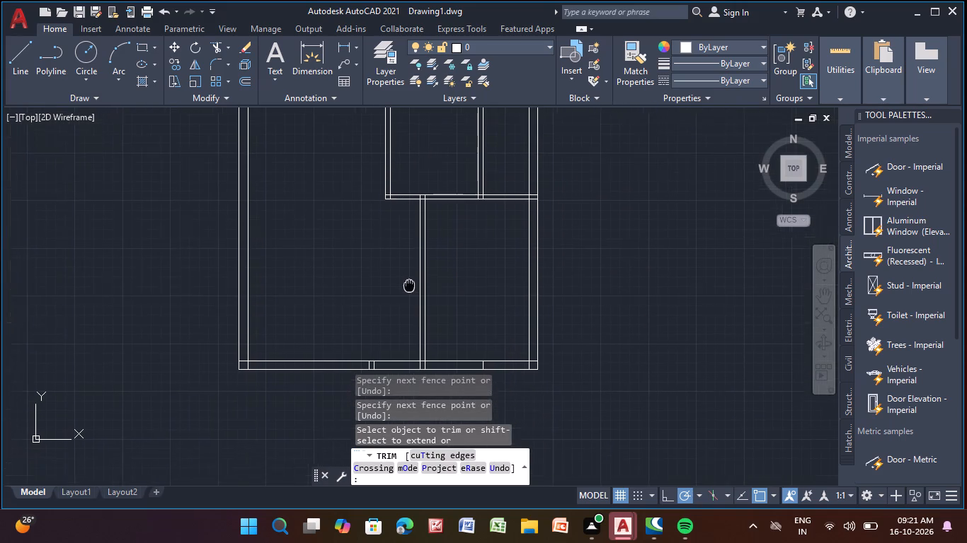
middle_drag(410, 283, 430, 245)
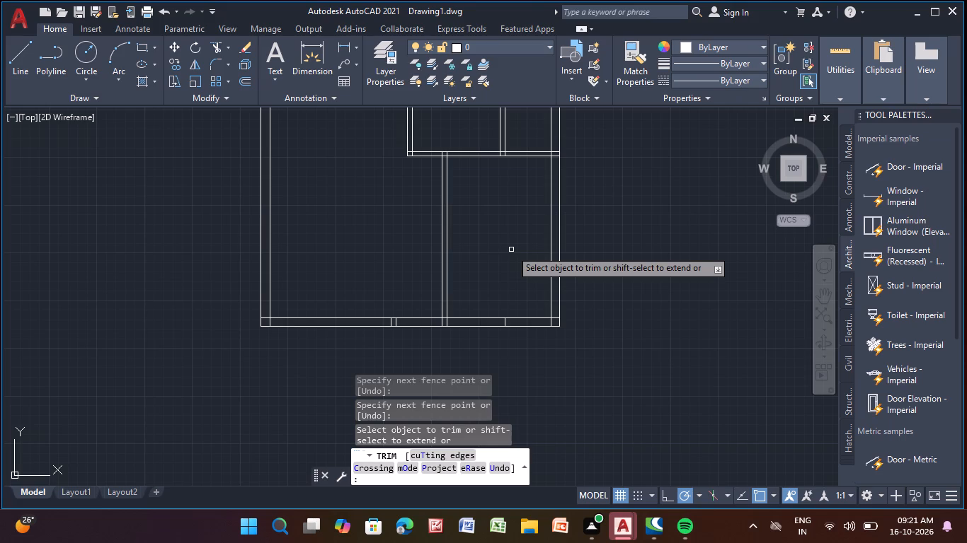
key(Escape)
key(Escape)
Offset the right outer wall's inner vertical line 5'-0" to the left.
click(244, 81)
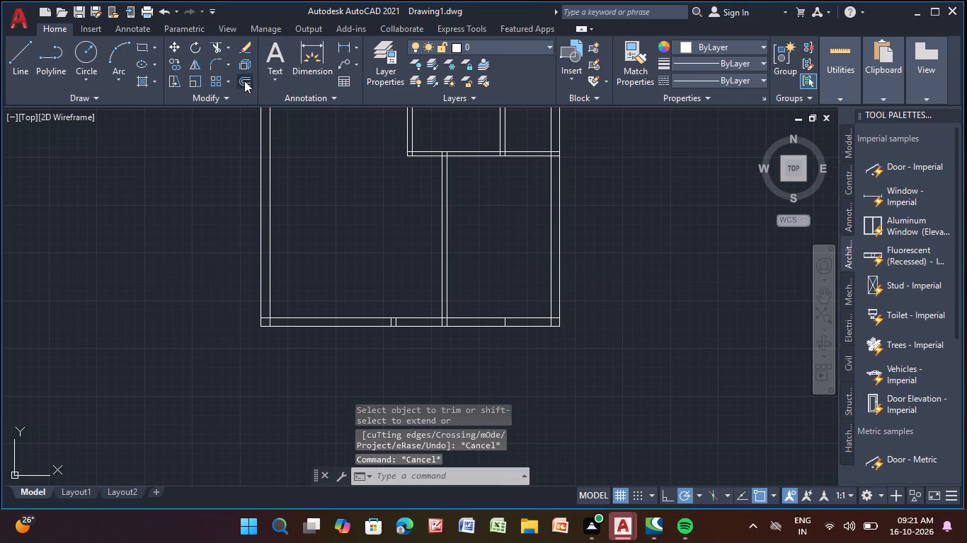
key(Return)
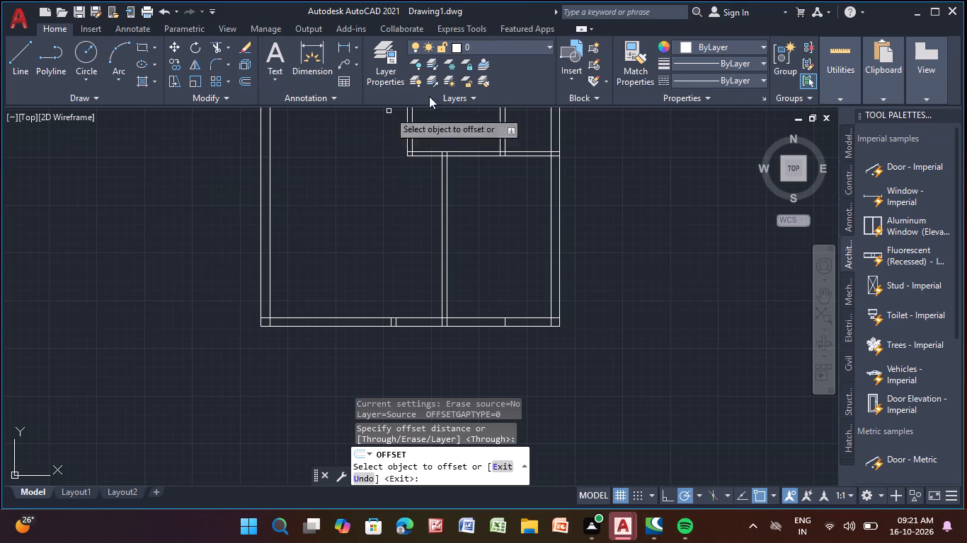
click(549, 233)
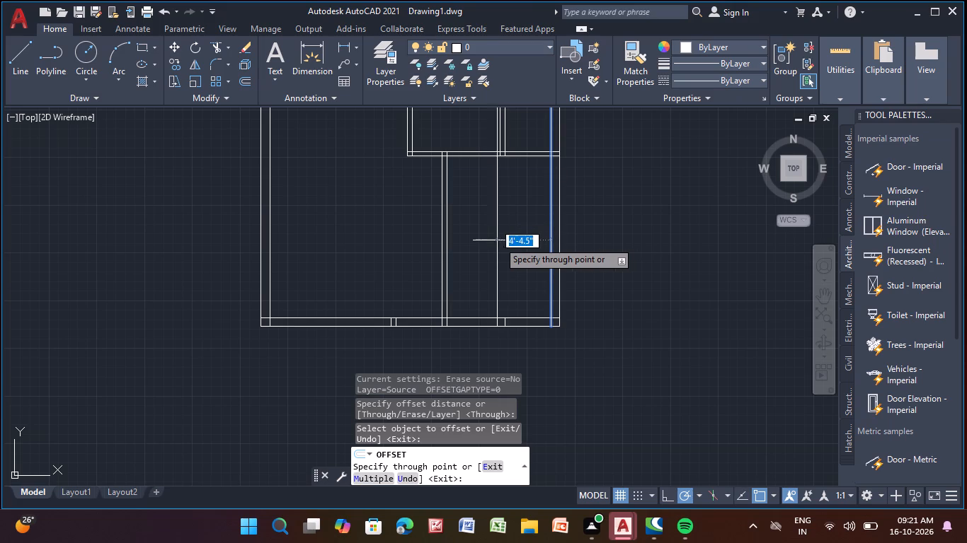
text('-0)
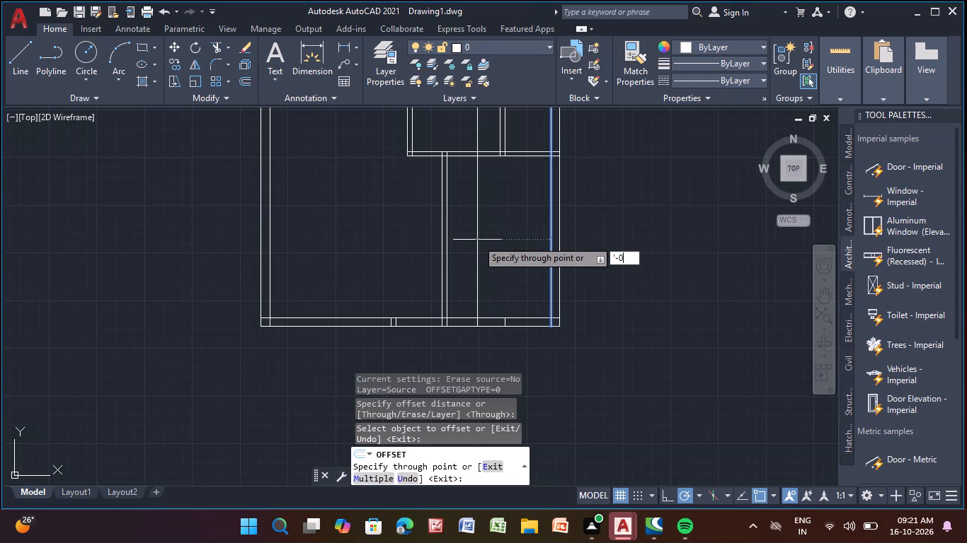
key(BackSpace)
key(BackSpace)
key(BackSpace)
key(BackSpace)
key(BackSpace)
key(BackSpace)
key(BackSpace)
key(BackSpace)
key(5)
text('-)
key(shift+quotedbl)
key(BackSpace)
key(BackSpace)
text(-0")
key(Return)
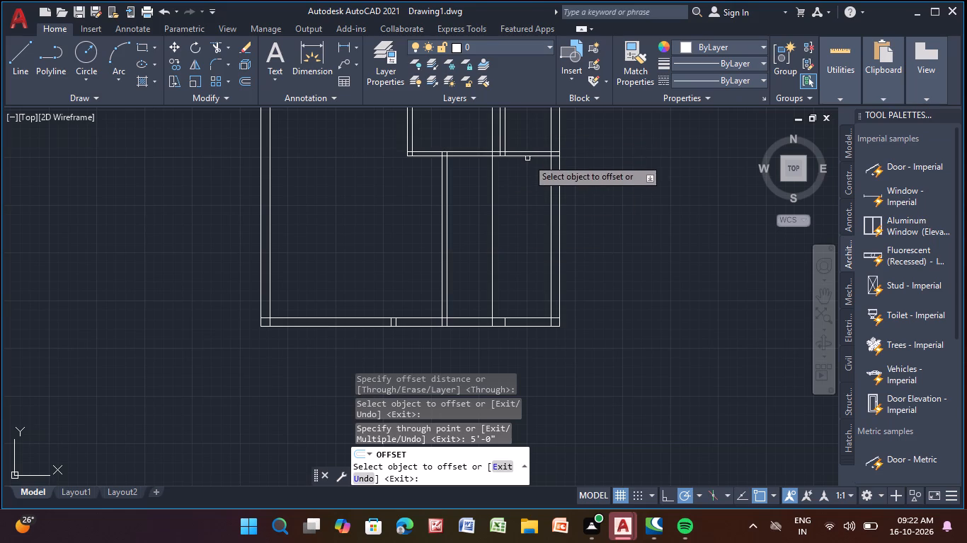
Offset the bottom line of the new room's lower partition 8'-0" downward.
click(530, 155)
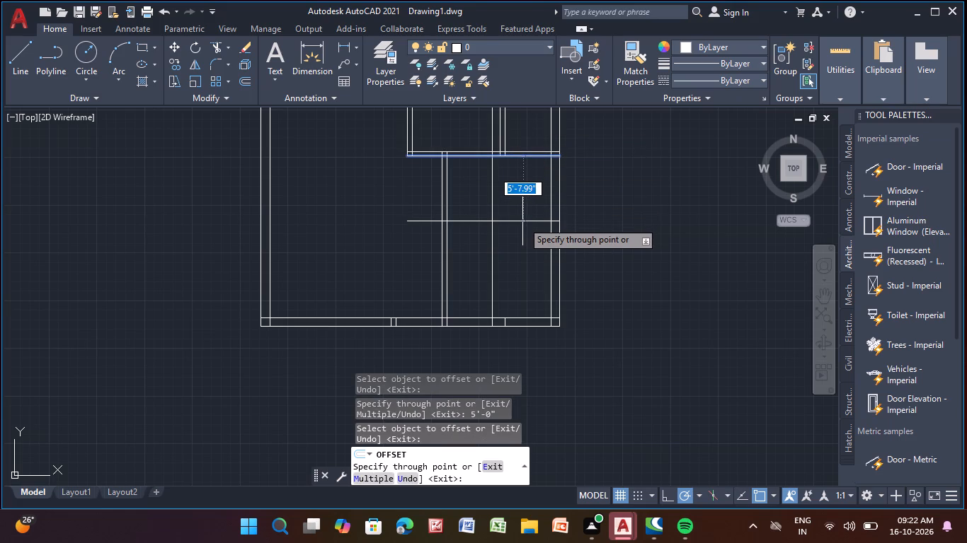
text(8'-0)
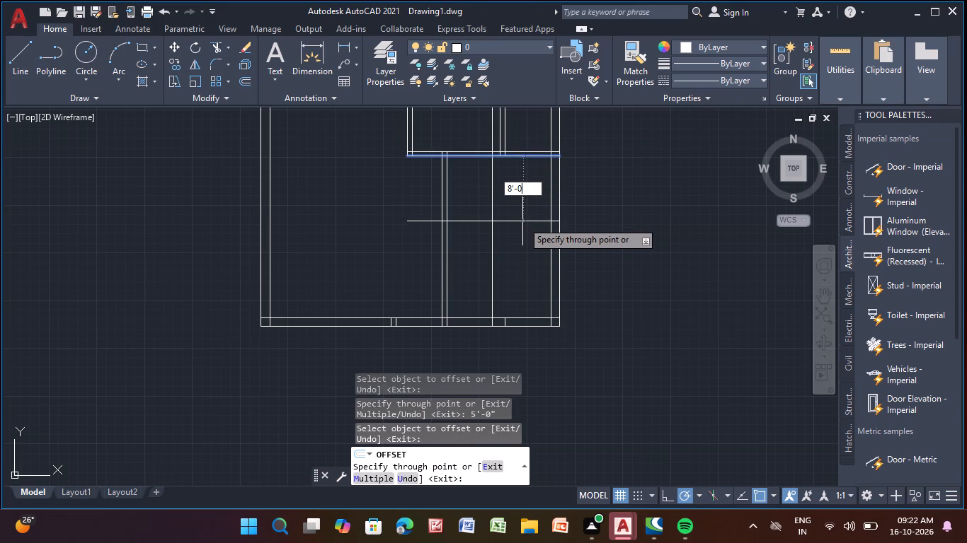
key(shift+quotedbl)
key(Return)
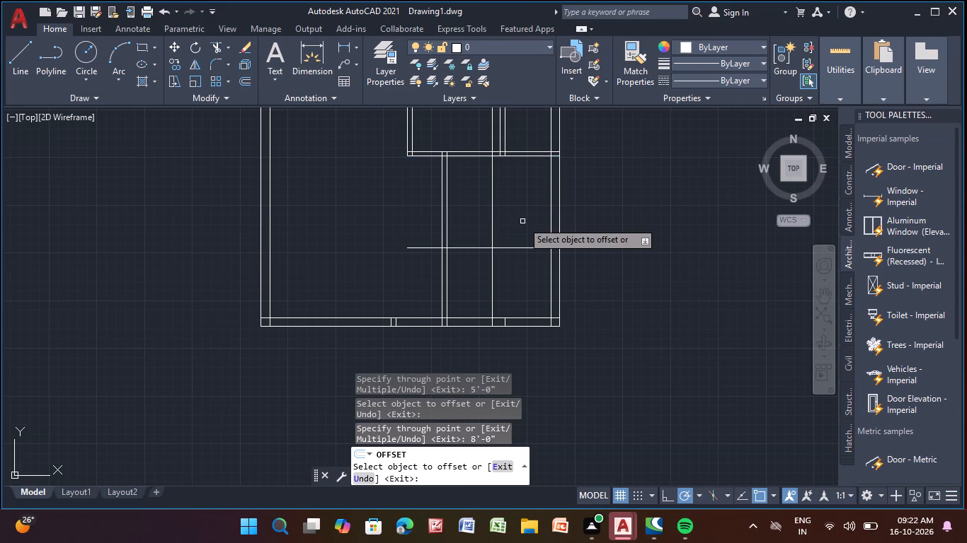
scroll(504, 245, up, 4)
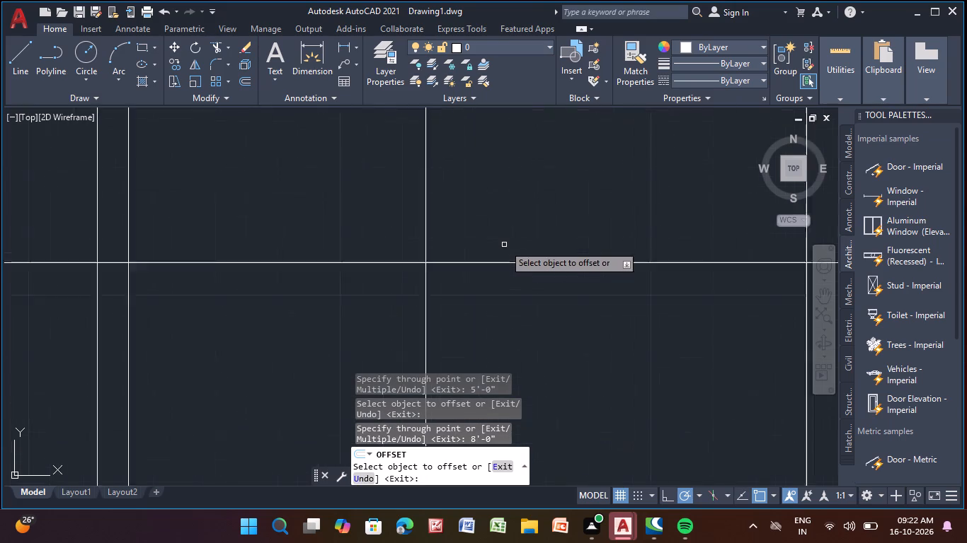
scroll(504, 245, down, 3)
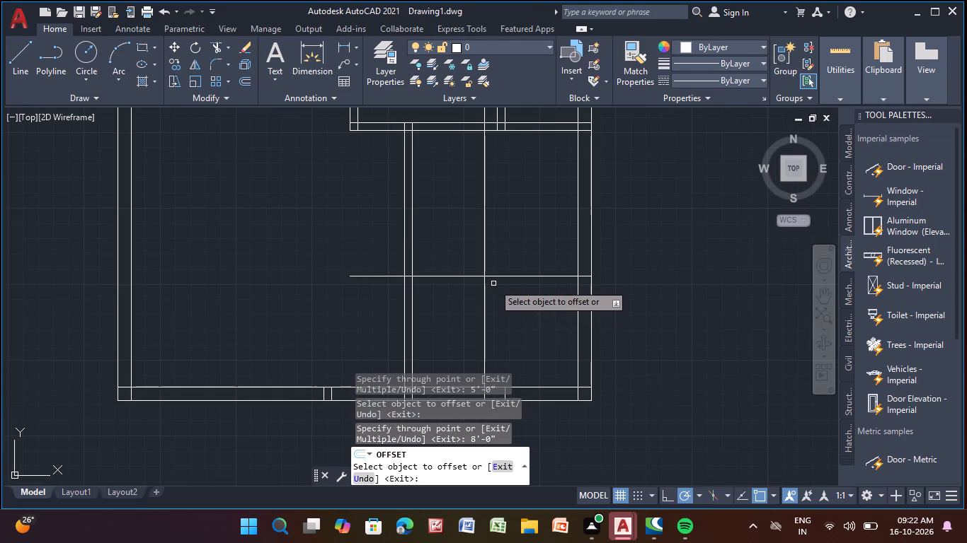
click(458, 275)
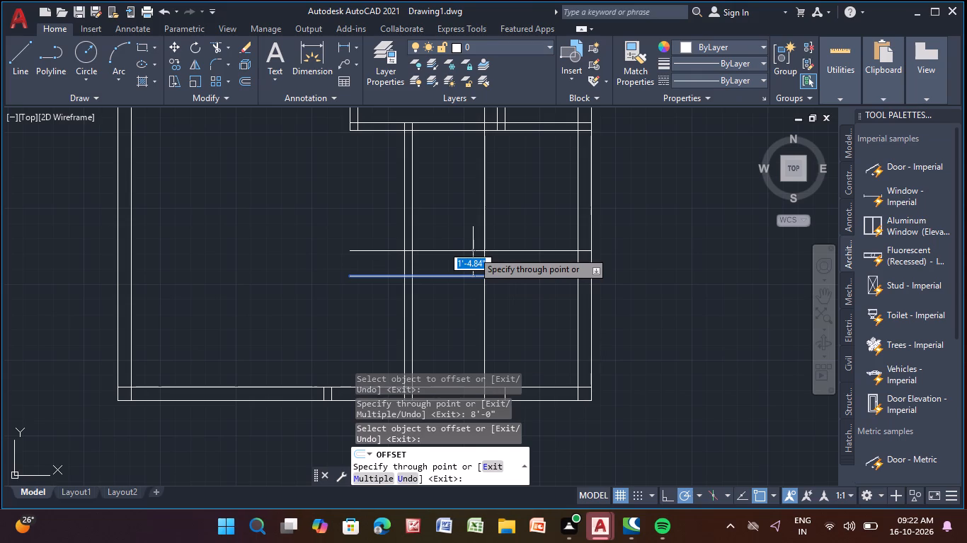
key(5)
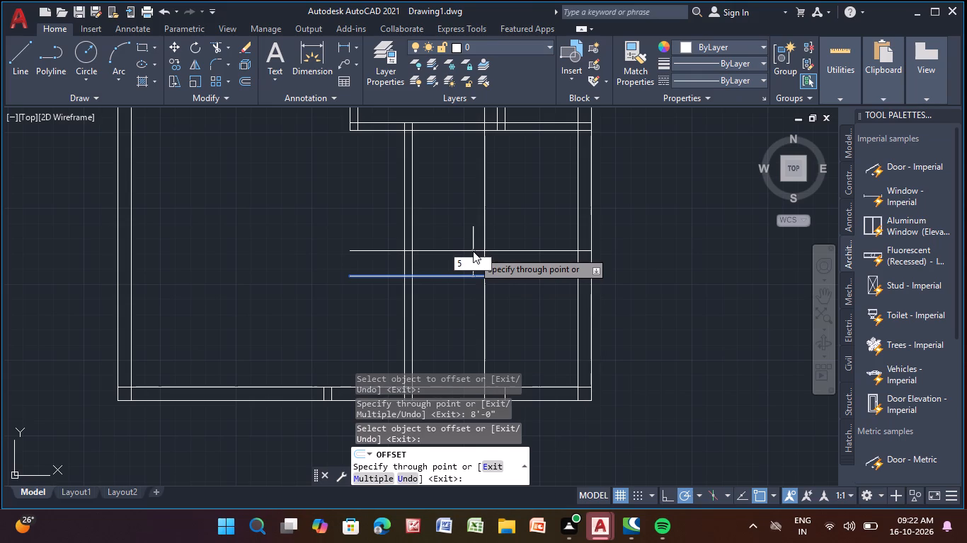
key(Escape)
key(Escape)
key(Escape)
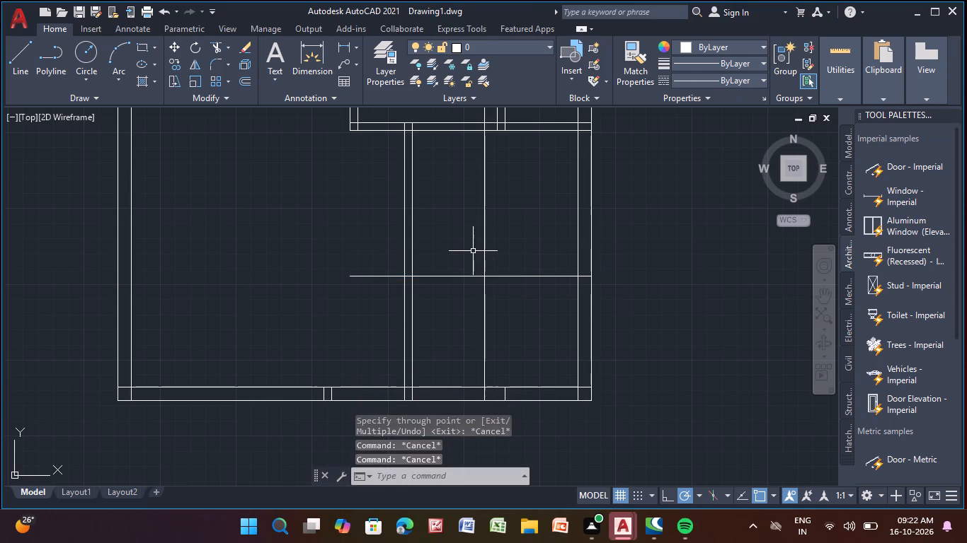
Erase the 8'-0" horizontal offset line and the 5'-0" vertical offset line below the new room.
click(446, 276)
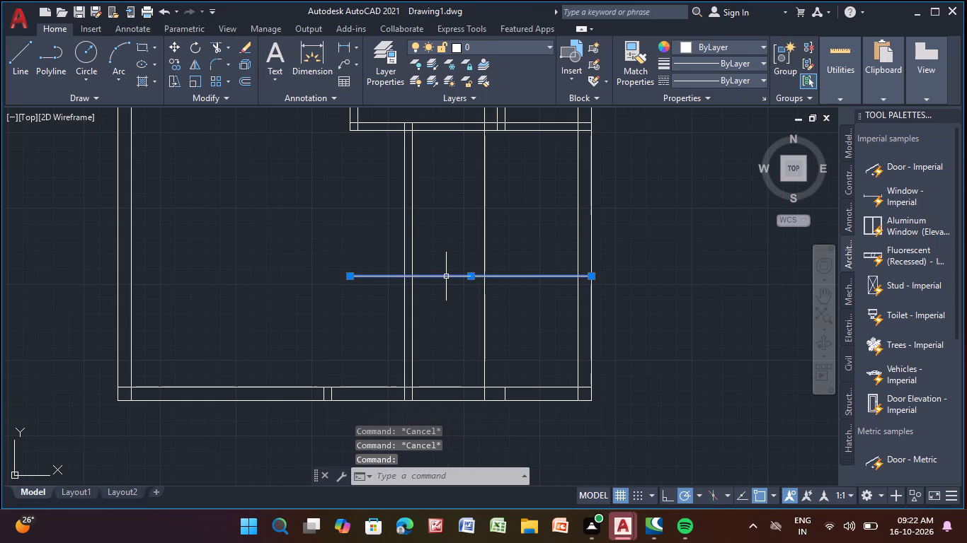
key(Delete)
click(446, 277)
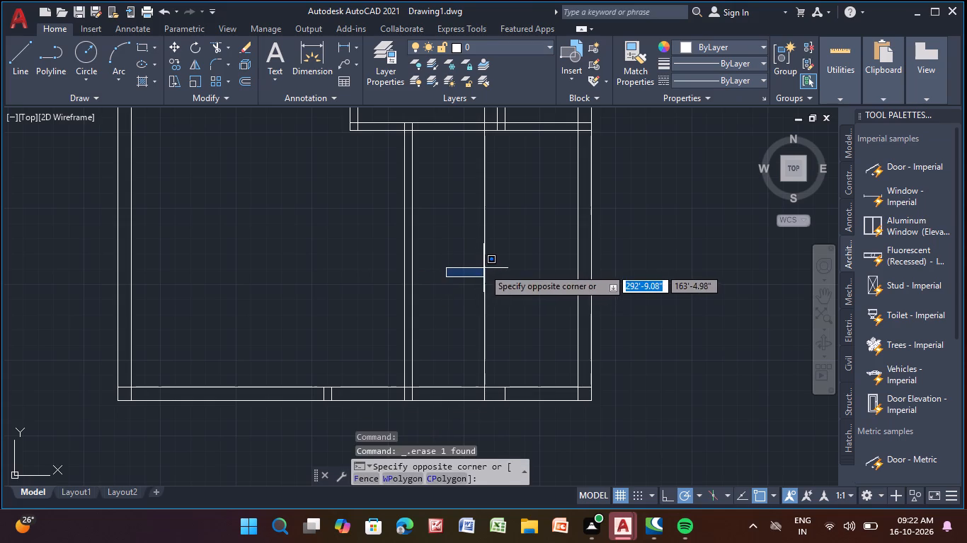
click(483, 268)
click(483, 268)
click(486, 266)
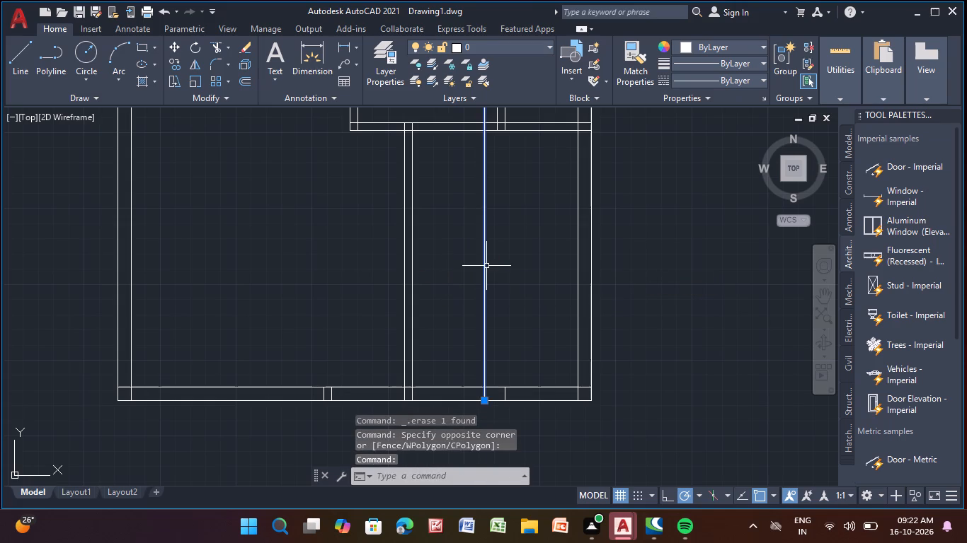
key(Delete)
Erase both lines of the vertical partition running from the new room down to the bottom outer wall.
scroll(486, 266, down, 2)
scroll(486, 266, up, 1)
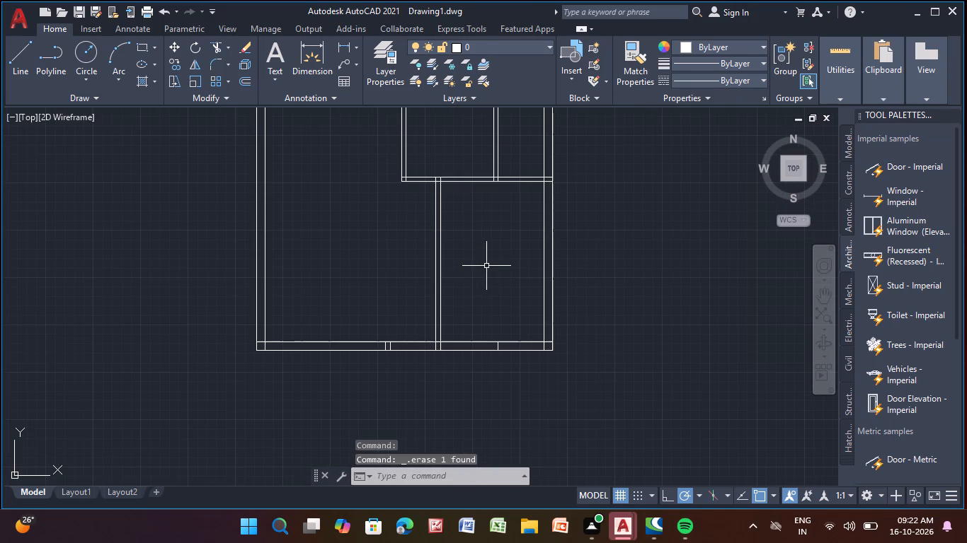
click(440, 299)
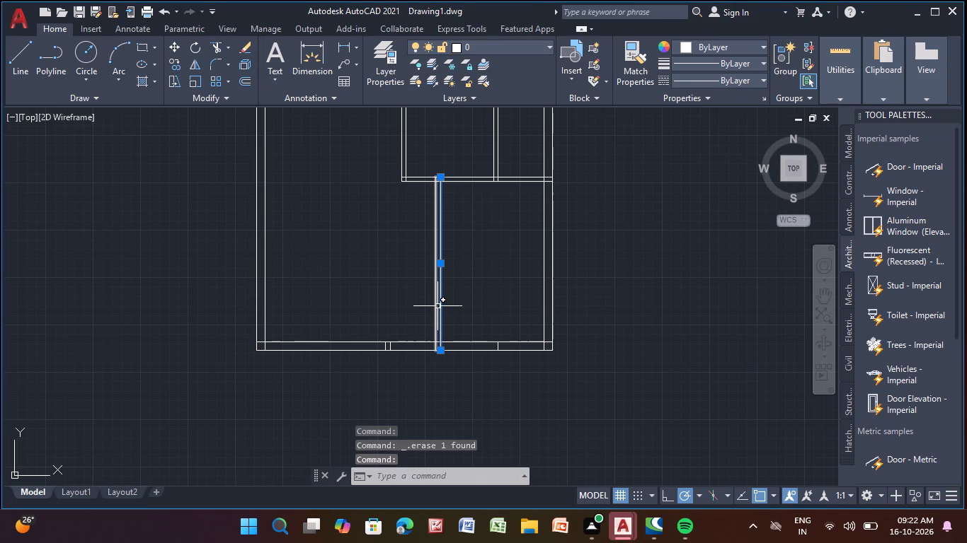
click(433, 308)
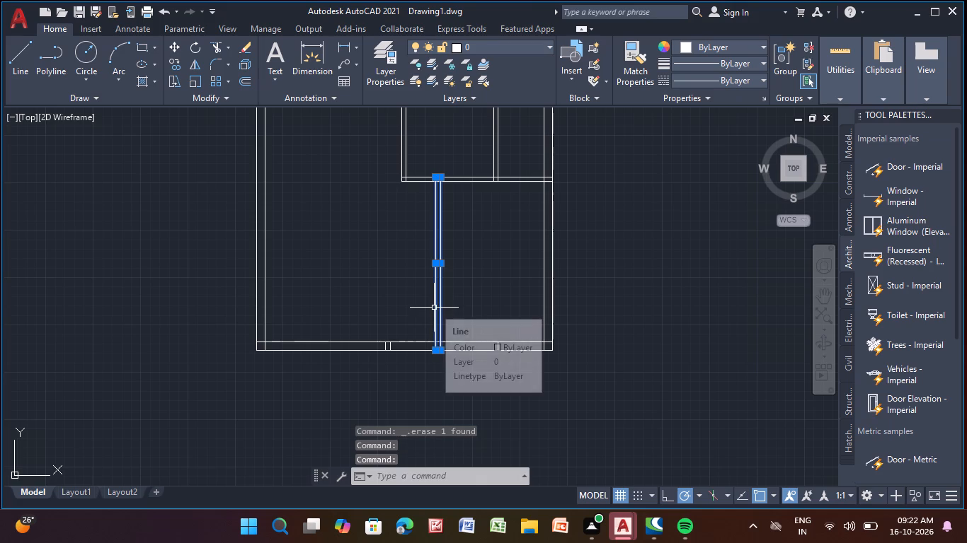
key(Delete)
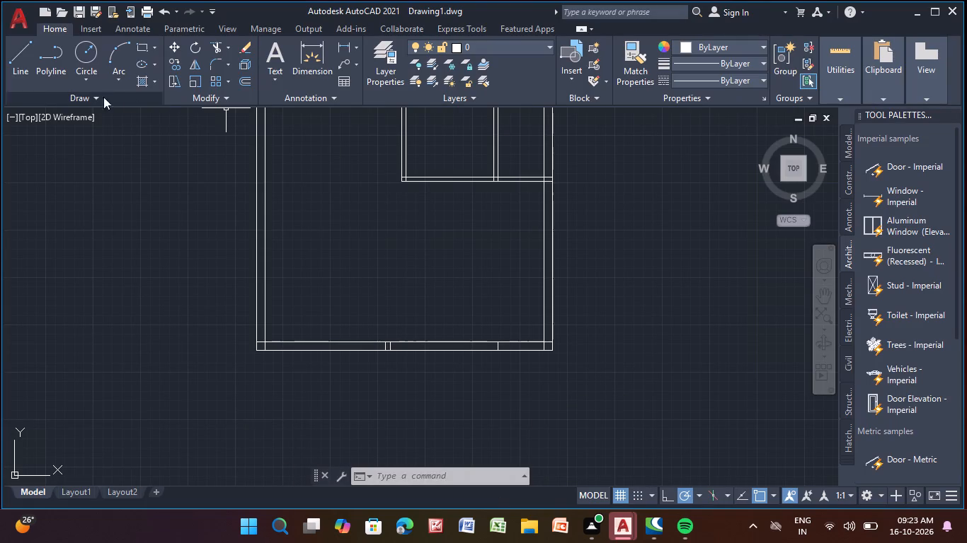
Offset the right outer wall's inner vertical line 8'-0" to the left.
click(241, 76)
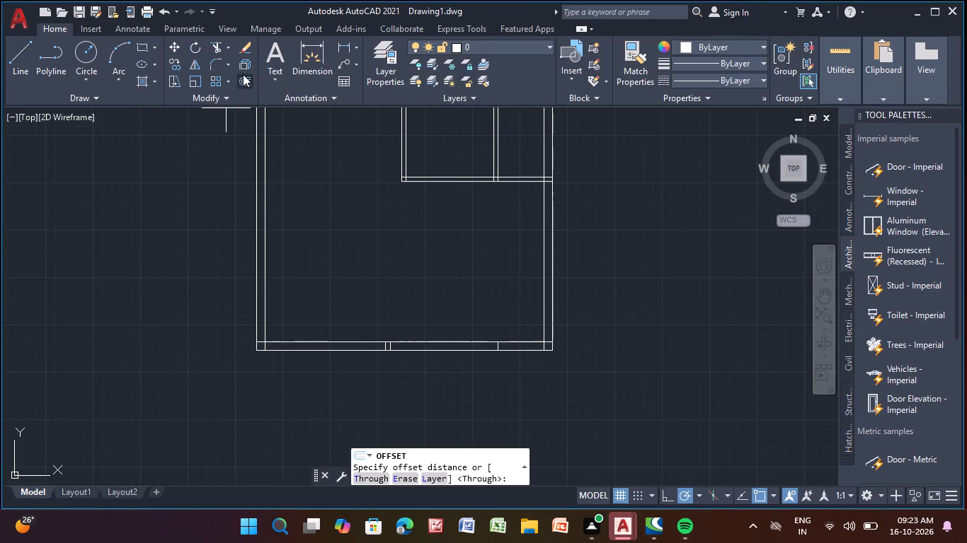
click(247, 79)
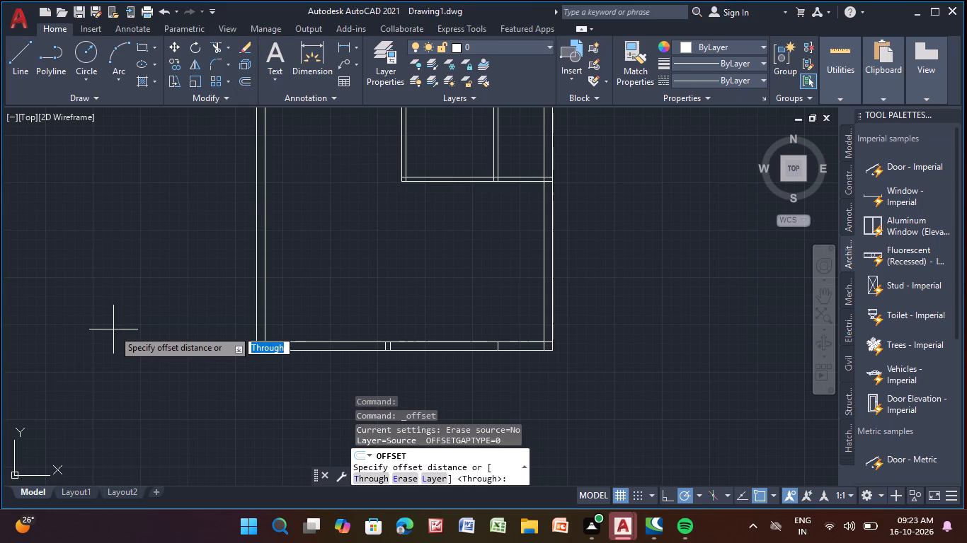
key(Return)
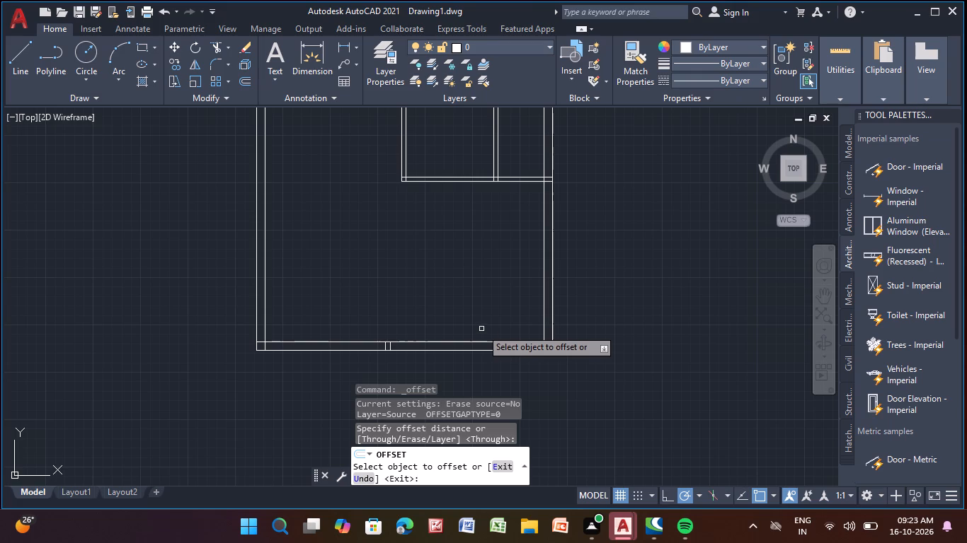
click(544, 286)
middle_drag(424, 274, 413, 466)
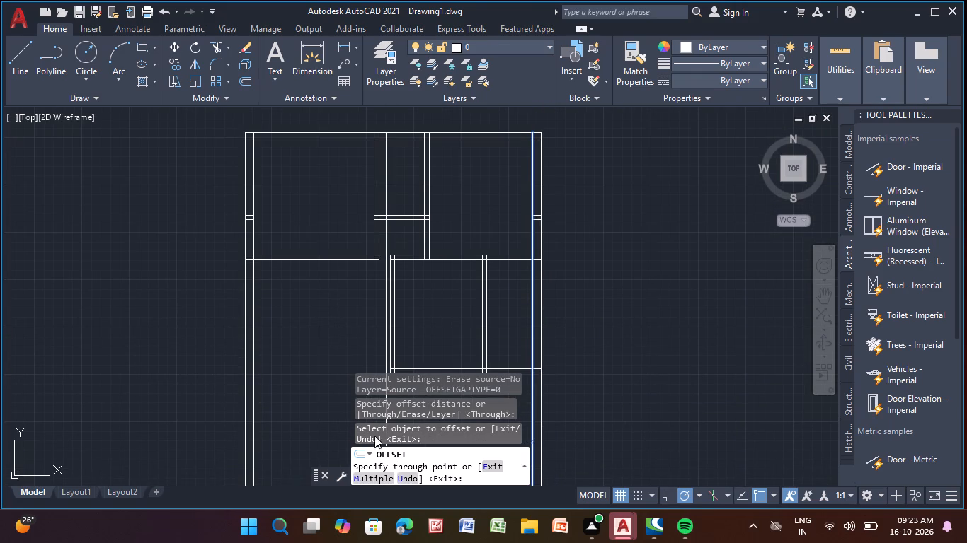
middle_drag(337, 390, 252, 160)
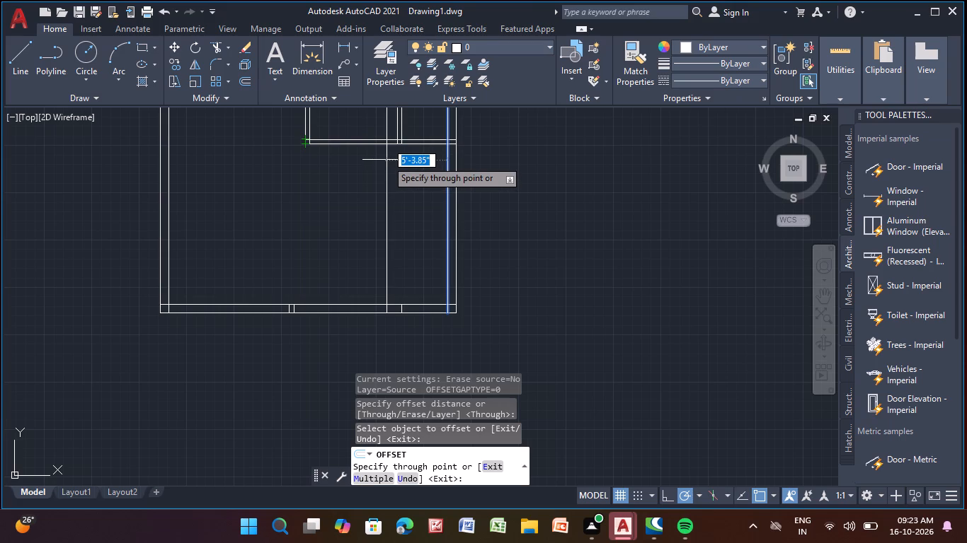
text(8')
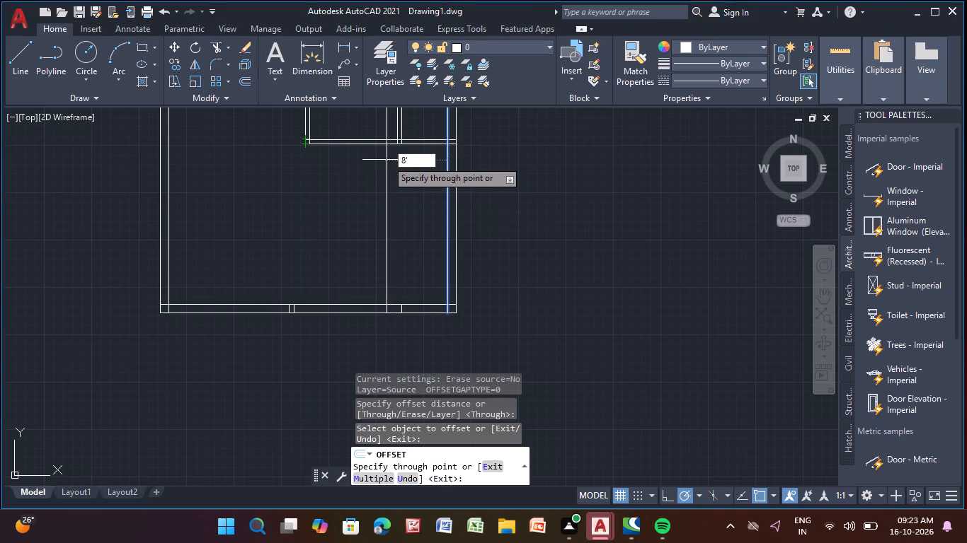
text(-0)
key(shift+quotedbl)
key(Return)
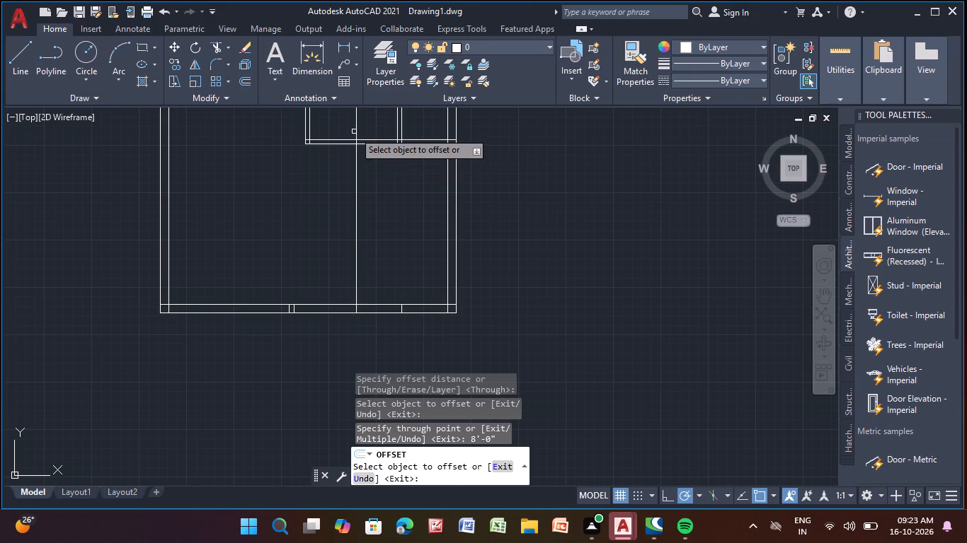
Form a horizontal partition below the new room by offsetting its bottom line 5'-0" downward and the resulting line another 5" downward.
click(372, 144)
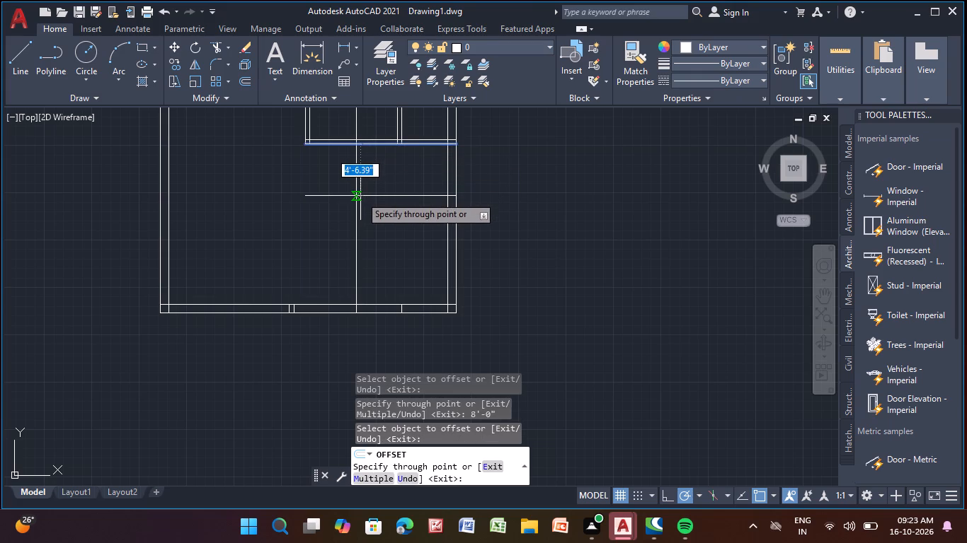
text(5'-0)
key(shift+quotedbl)
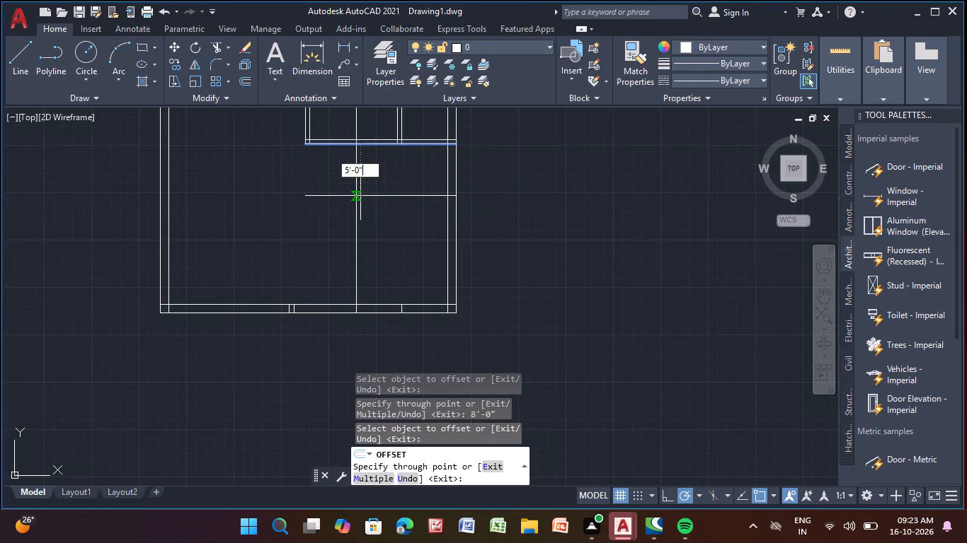
key(Return)
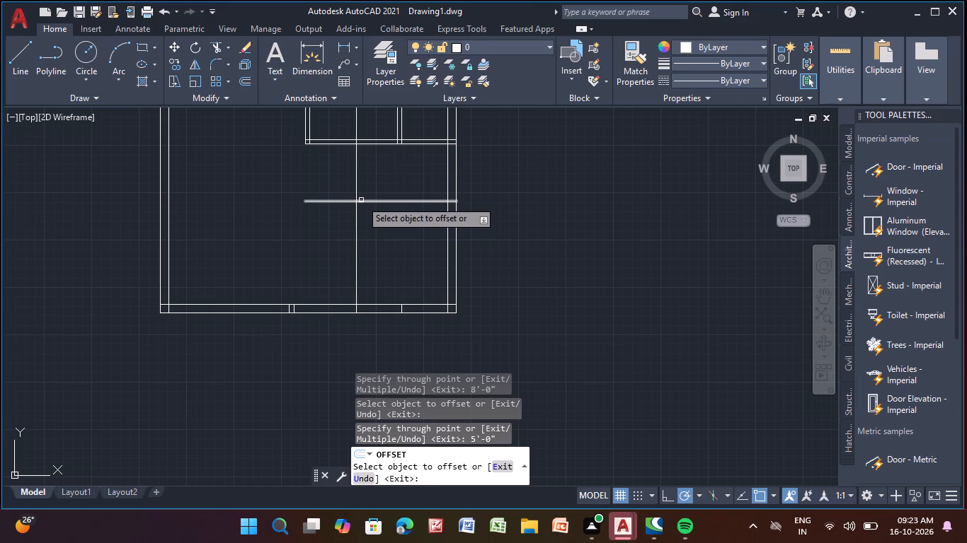
click(361, 200)
key(5)
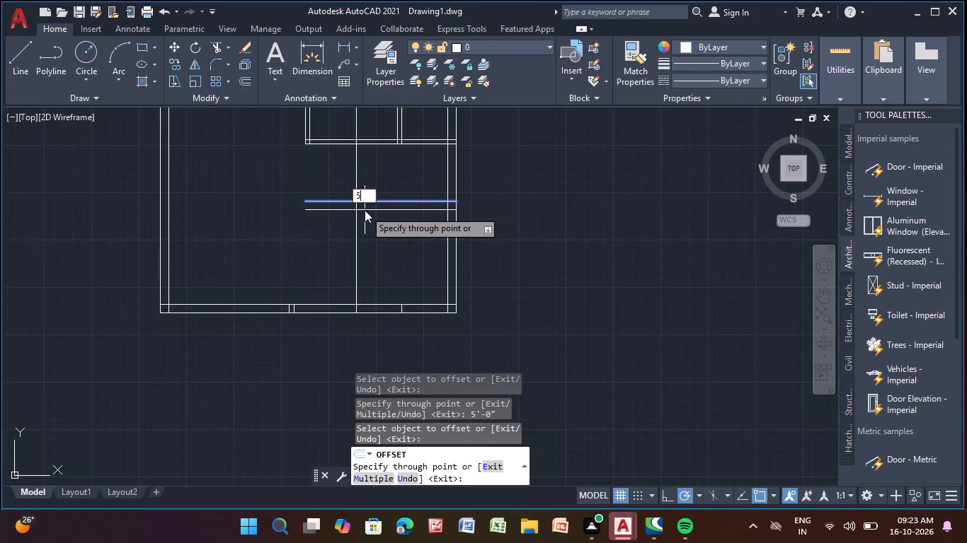
key(shift+quotedbl)
key(Return)
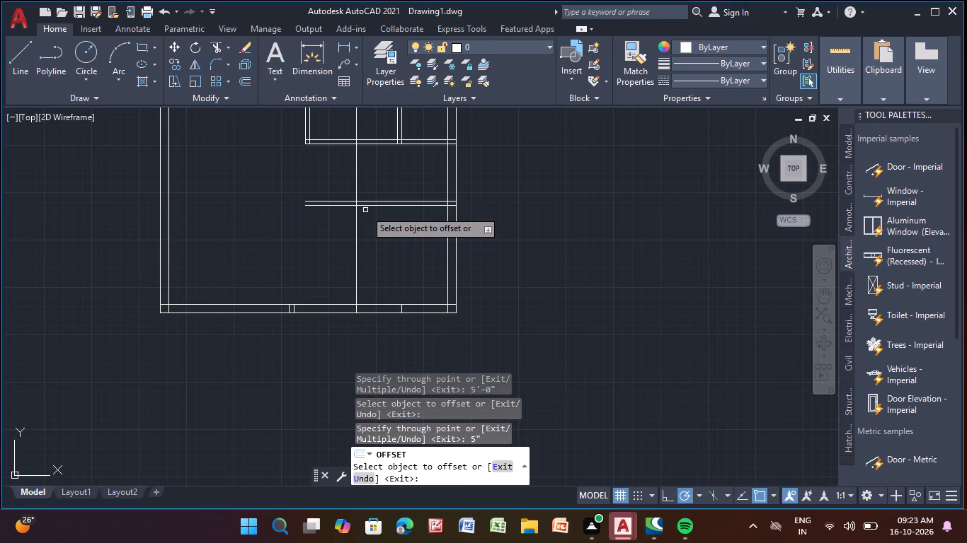
Offset the 8'-0" vertical offset line 5" to the left to form a vertical partition.
click(357, 196)
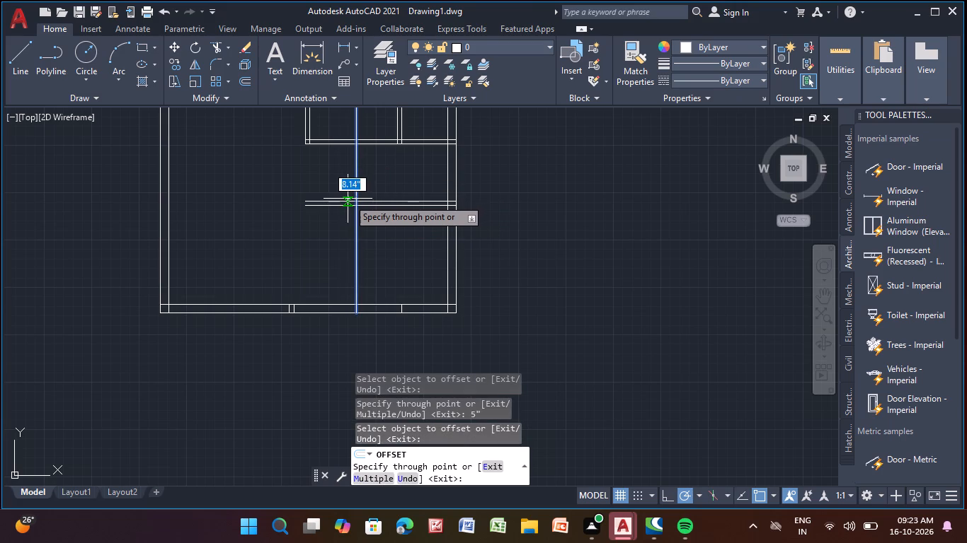
key(5)
key(shift+quotedbl)
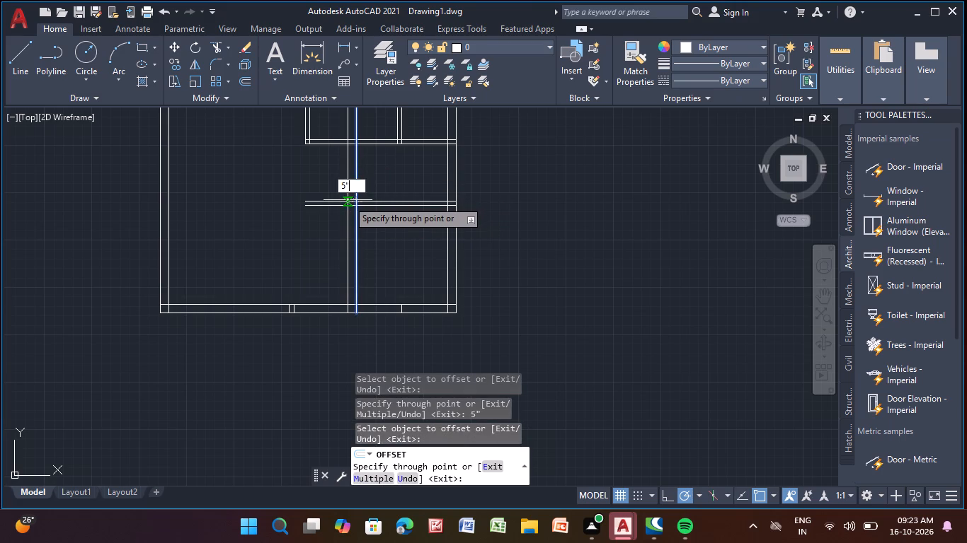
key(Return)
middle_drag(337, 226, 313, 292)
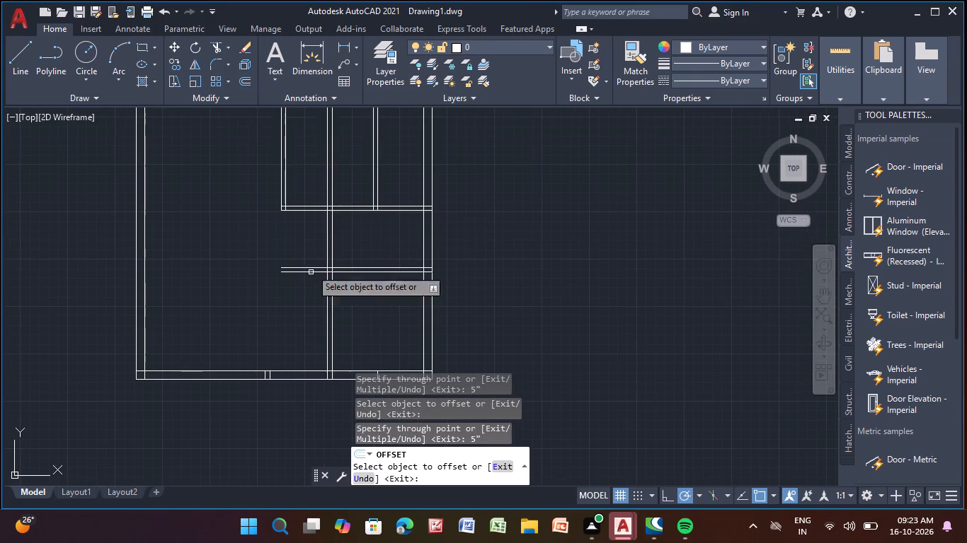
Trim both lines of the new vertical partition where they run above the room's lower partition.
click(216, 39)
drag(316, 151, 347, 156)
drag(344, 156, 319, 168)
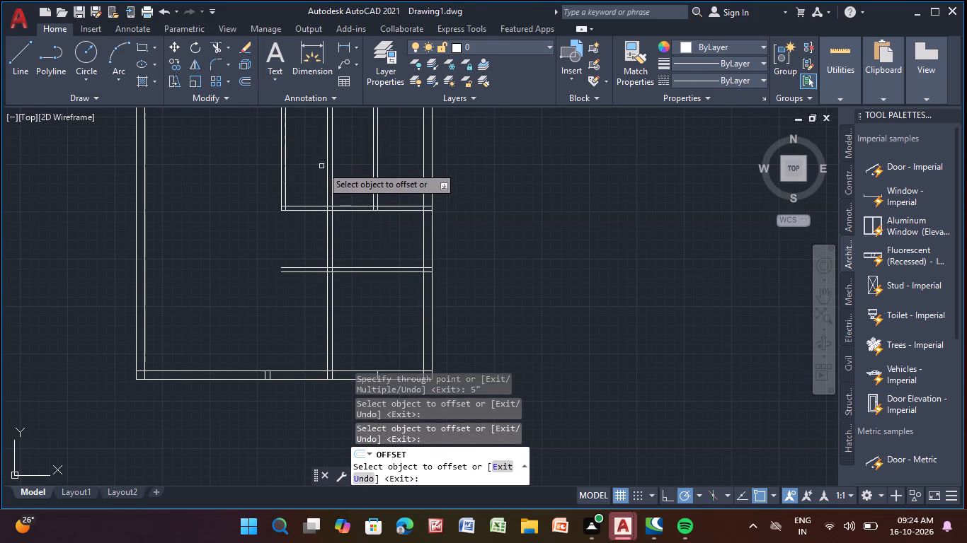
scroll(321, 166, up, 1)
click(220, 47)
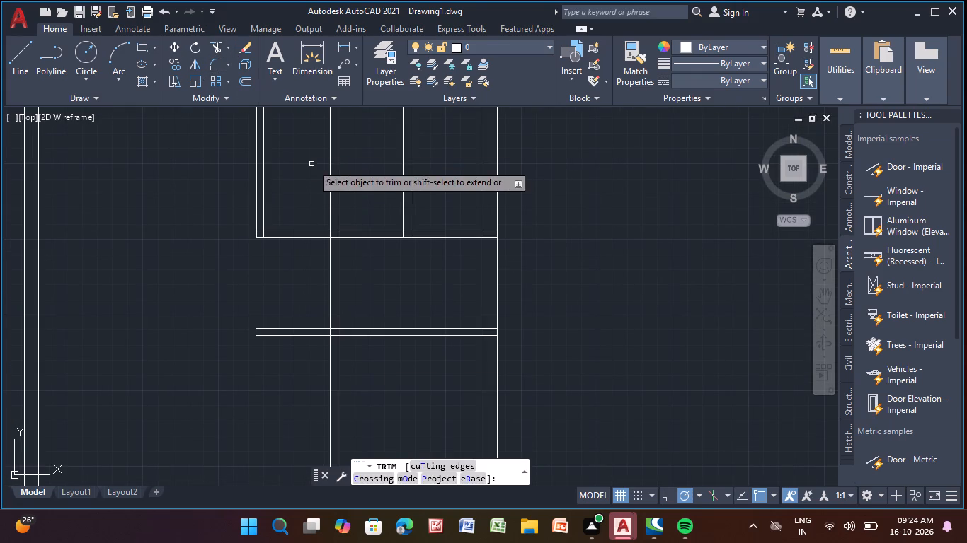
drag(321, 182, 389, 188)
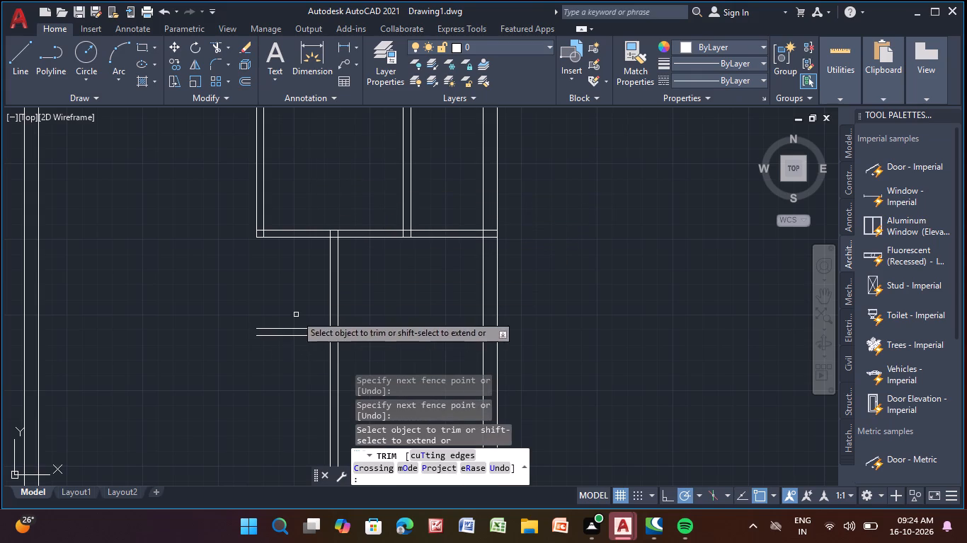
Trim the ends of the new horizontal partition that project left of the new vertical partition.
drag(297, 314, 292, 371)
scroll(292, 371, down, 2)
middle_drag(292, 371, 328, 269)
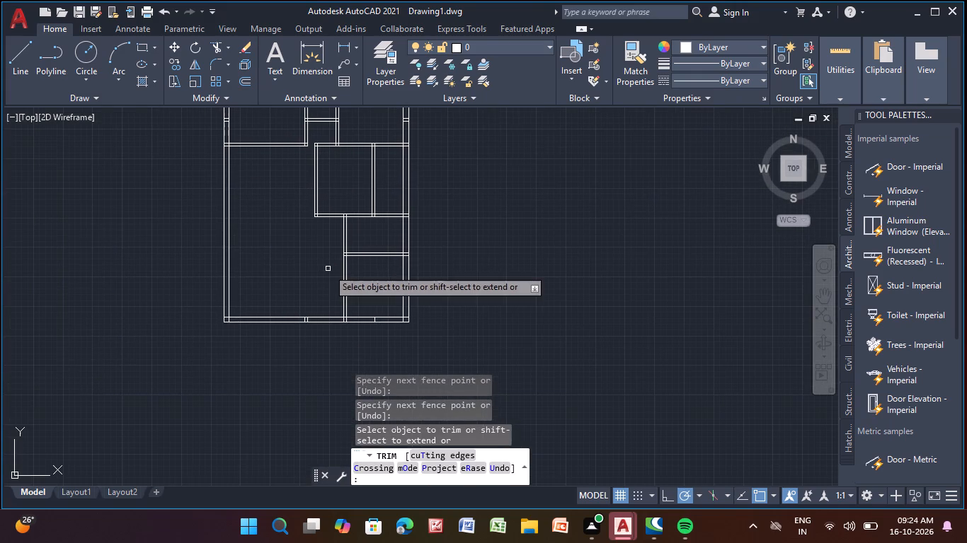
key(Escape)
key(Escape)
Extend both lines of the upper room's left partition down to the bottom outer wall.
key(e)
key(x)
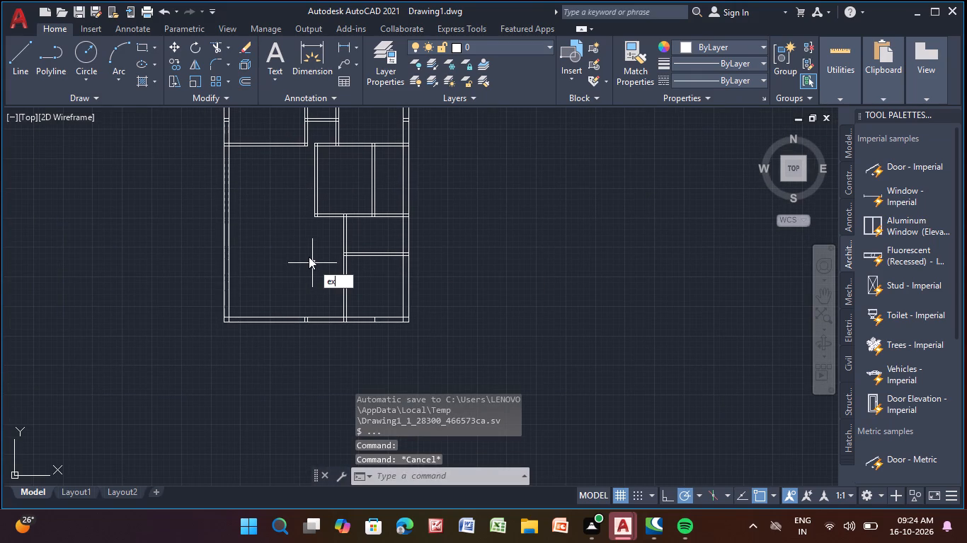
click(399, 298)
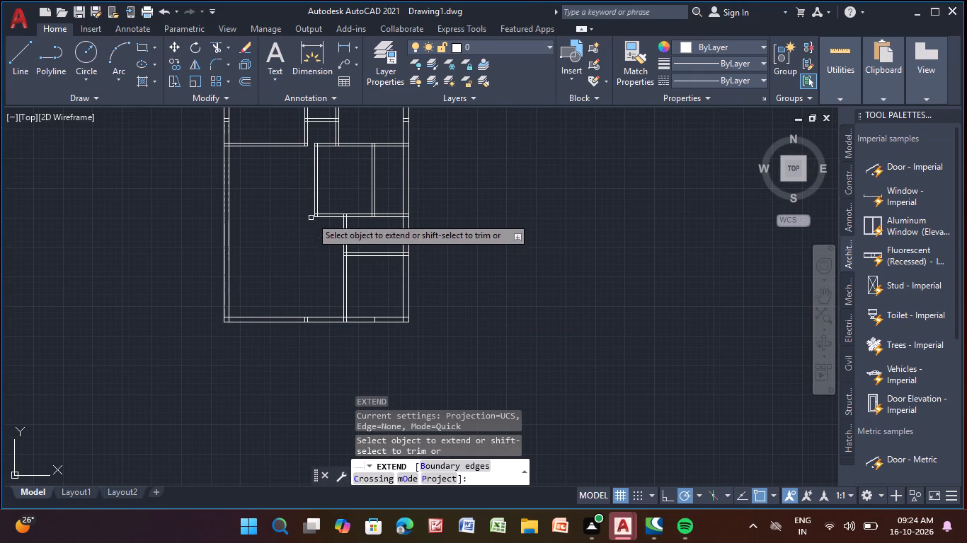
click(315, 205)
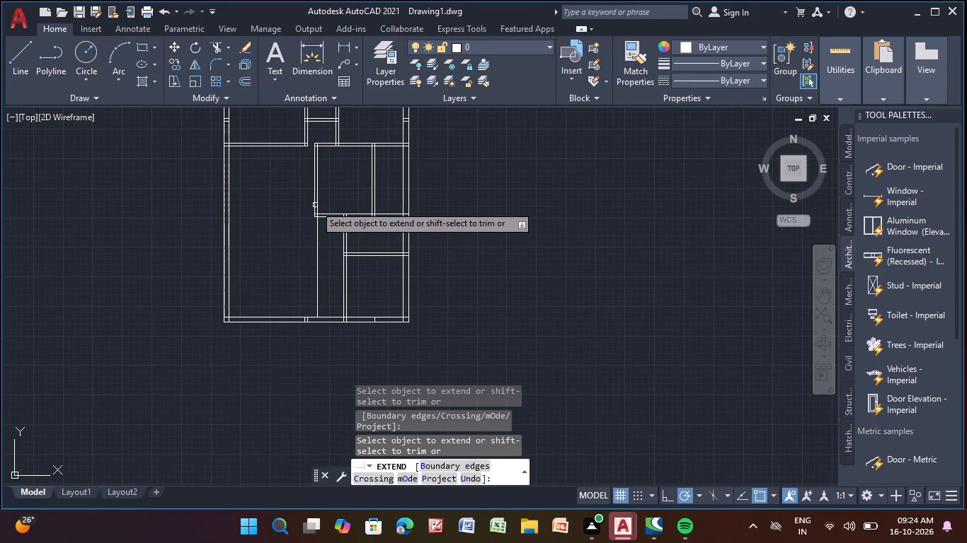
scroll(315, 205, up, 2)
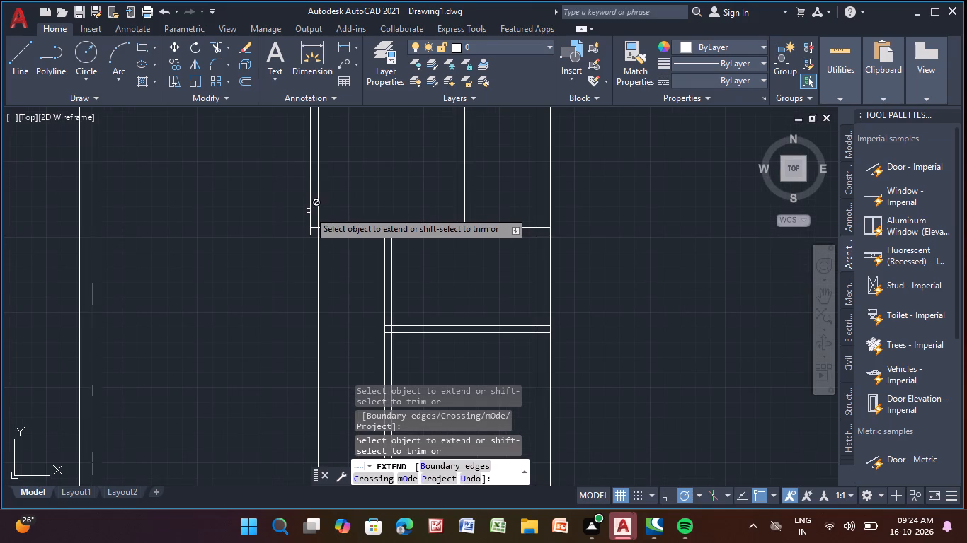
click(309, 211)
scroll(309, 211, down, 3)
scroll(309, 211, up, 2)
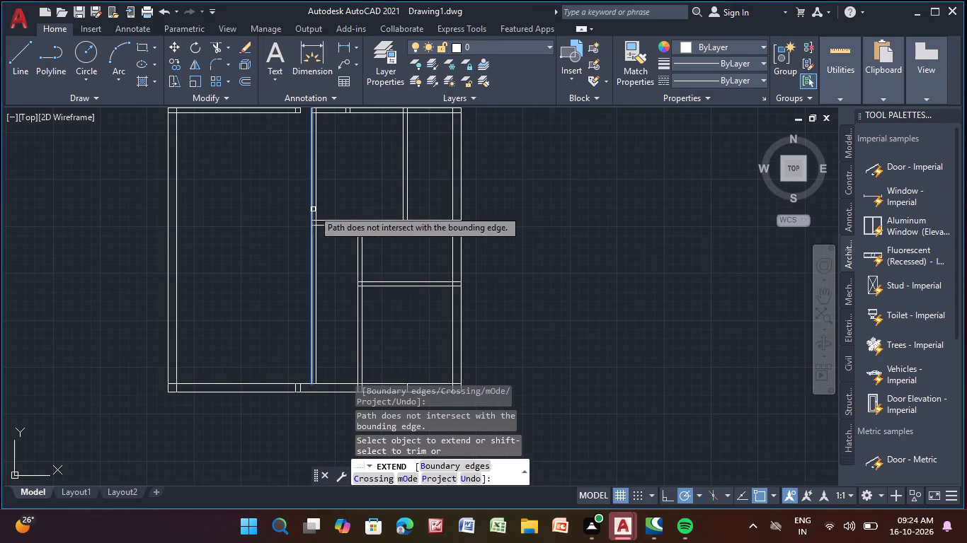
click(313, 209)
key(Escape)
Trim both lines of the short vertical partition between the new horizontal partition and the bottom outer wall.
scroll(253, 286, down, 1)
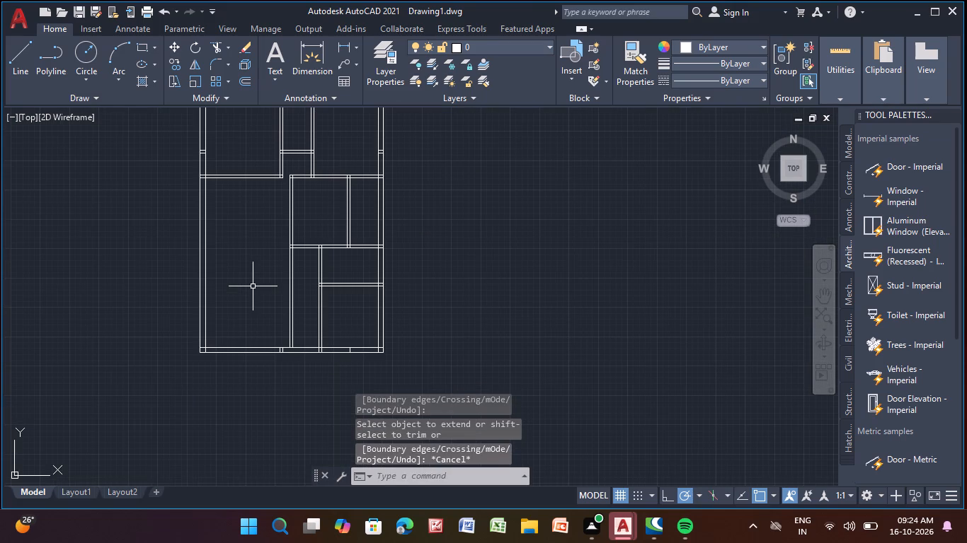
click(221, 51)
drag(309, 313, 314, 312)
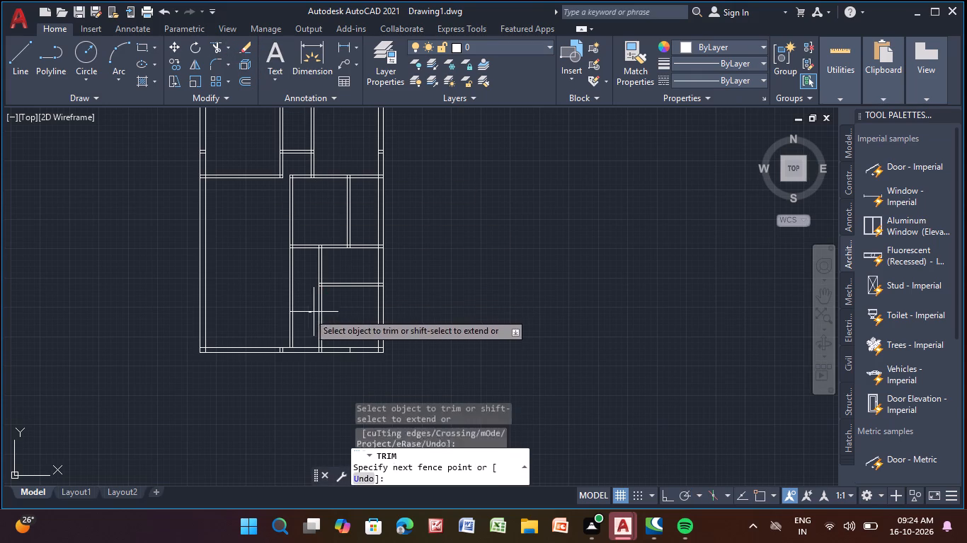
drag(314, 312, 342, 310)
key(Escape)
key(Escape)
key(Escape)
key(Escape)
key(Escape)
key(Escape)
key(Escape)
key(Escape)
key(Escape)
key(Escape)
key(Escape)
key(Escape)
key(Escape)
key(Escape)
key(Escape)
key(Escape)
key(Escape)
key(Escape)
key(Escape)
key(Escape)
key(Escape)
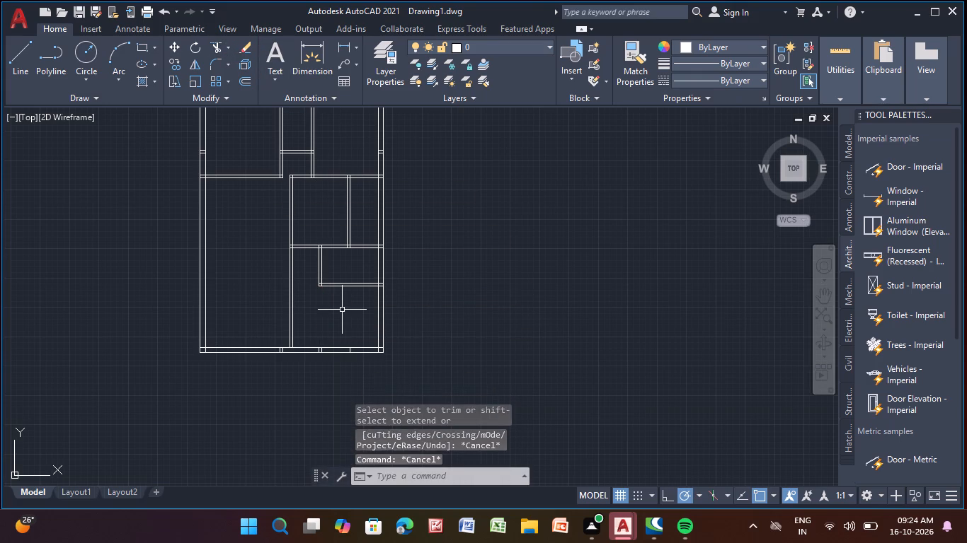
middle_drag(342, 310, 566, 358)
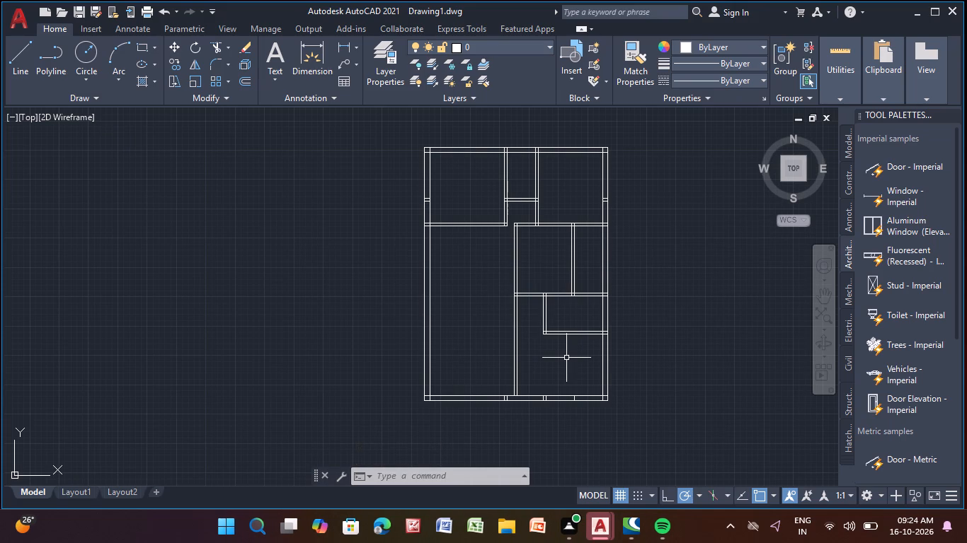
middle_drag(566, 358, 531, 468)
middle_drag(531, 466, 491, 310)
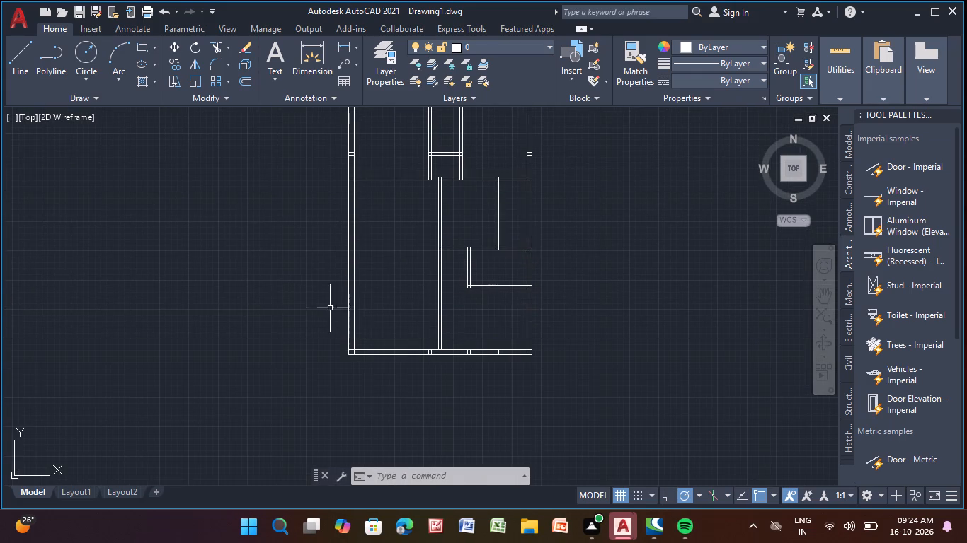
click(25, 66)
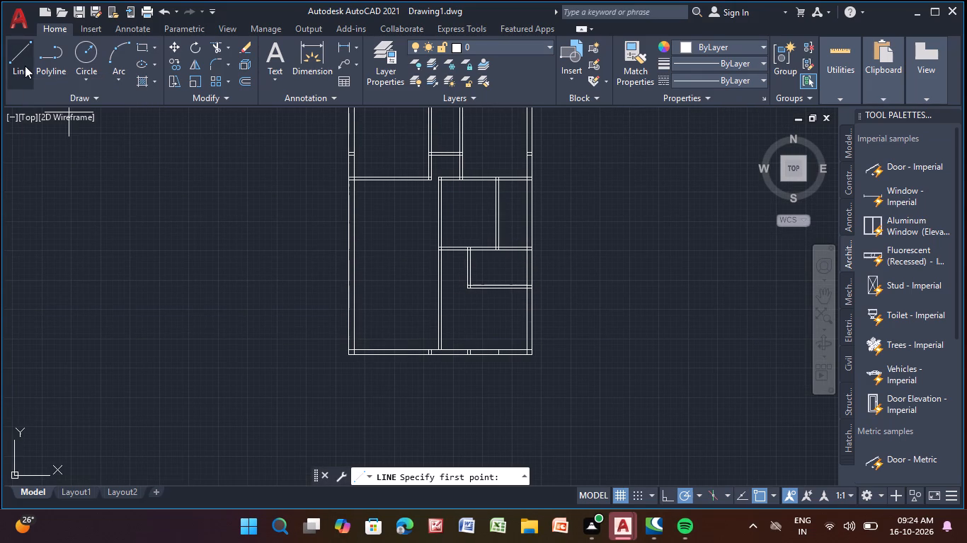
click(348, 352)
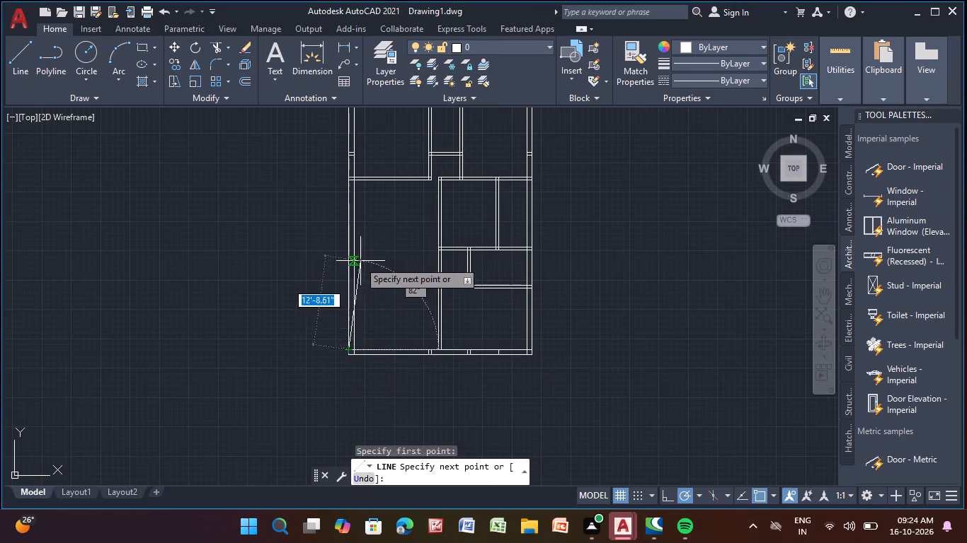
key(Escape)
Draw a line 15'-0" up along the left outer wall from the plan's outer bottom-left corner.
click(18, 58)
scroll(399, 366, up, 2)
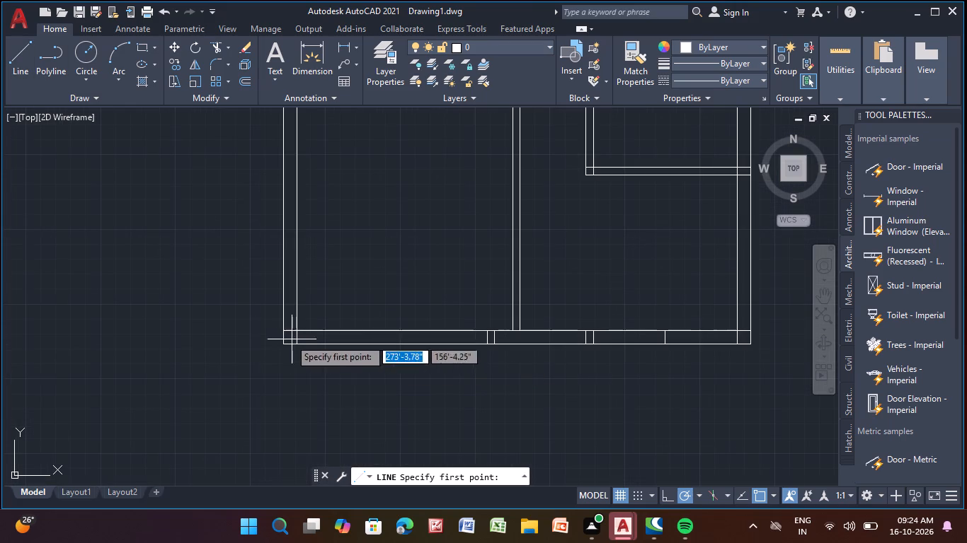
click(280, 344)
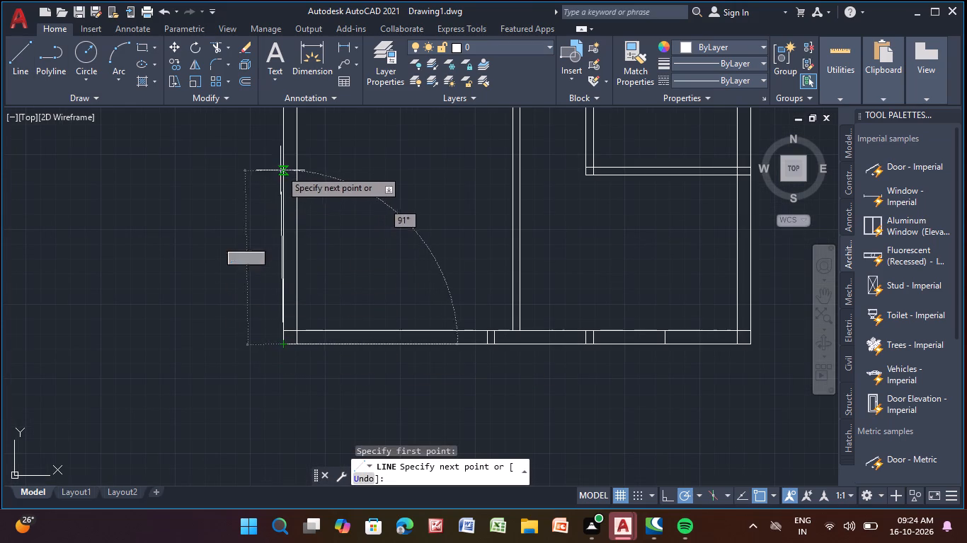
middle_drag(283, 168, 229, 410)
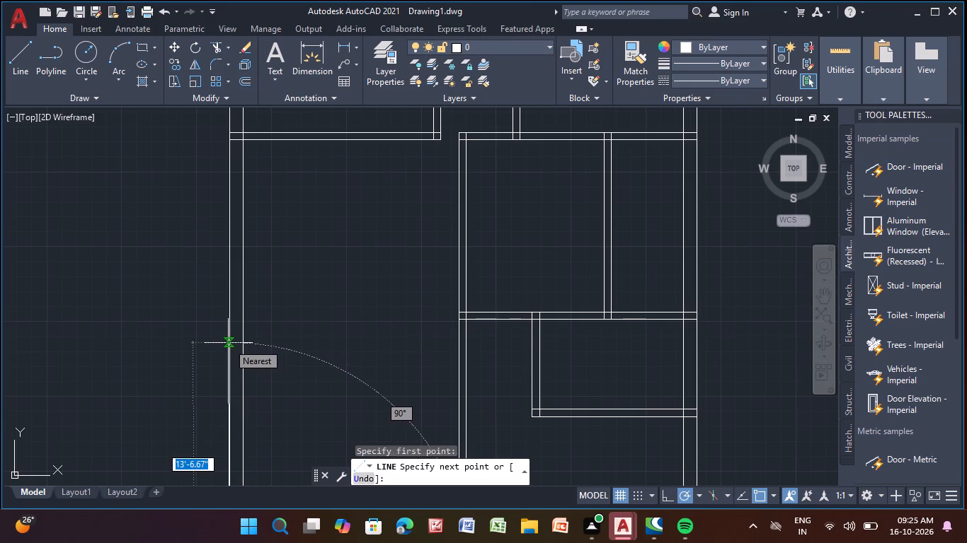
key(1)
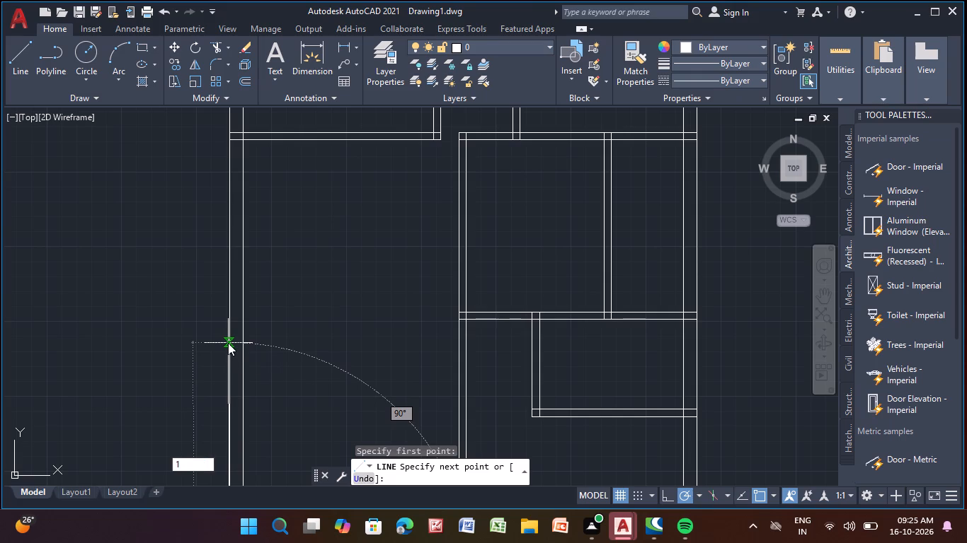
text(5'-0")
key(Return)
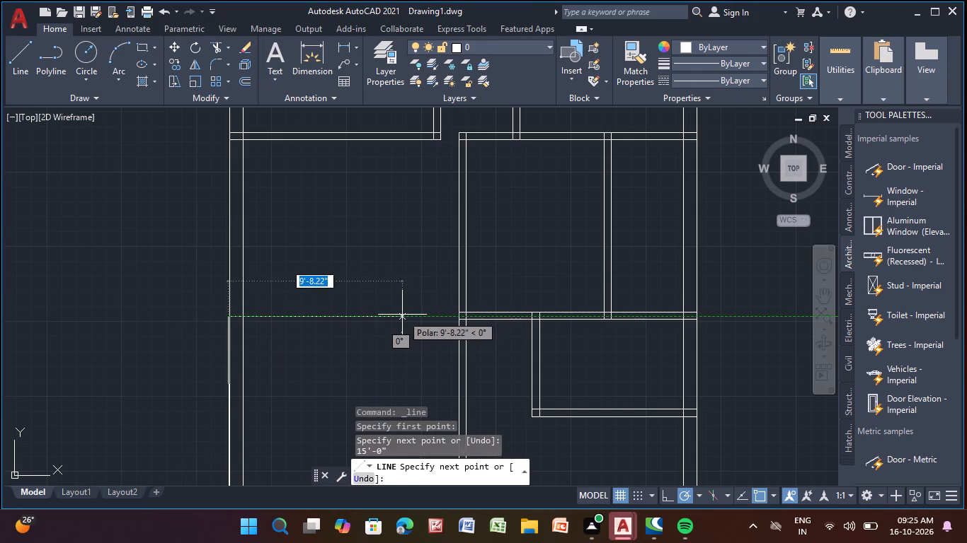
Continue the line 9'-6" horizontally to the right and straight down to the bottom wall's inner line.
key(8)
key(BackSpace)
text(9'-6)
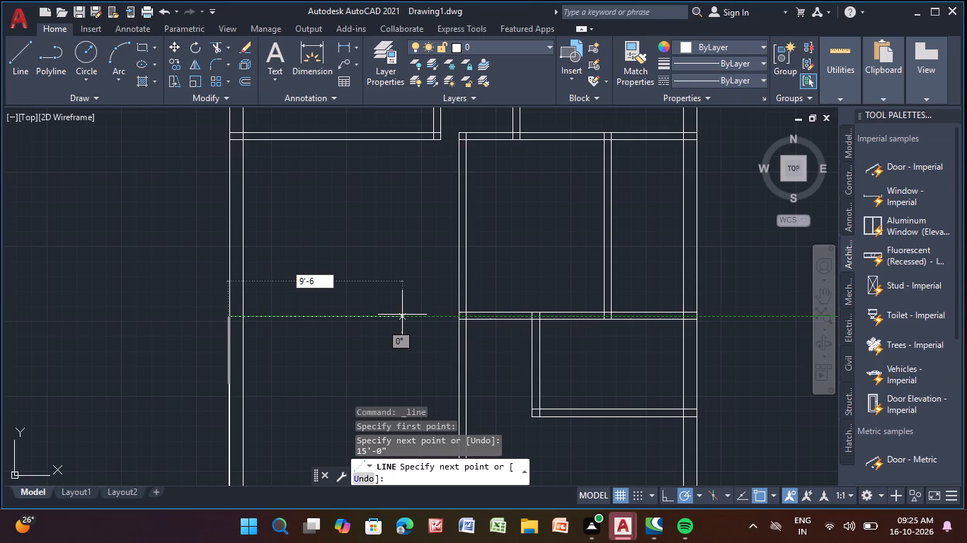
key(shift+quotedbl)
key(Return)
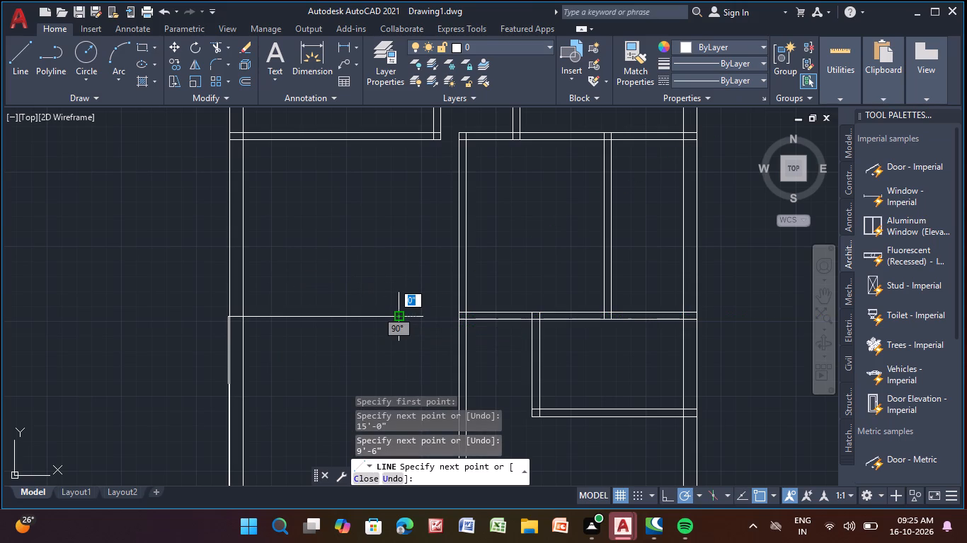
middle_drag(379, 341, 401, 123)
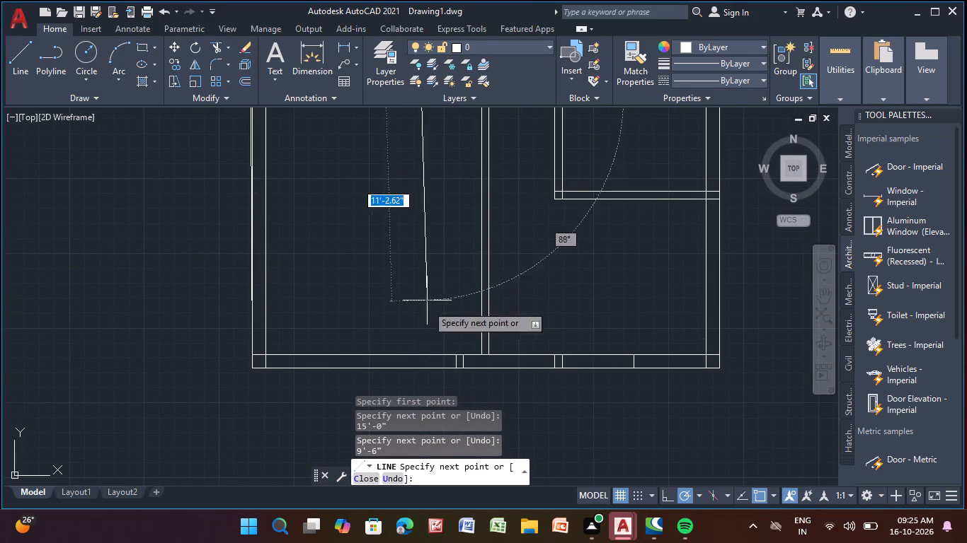
click(418, 355)
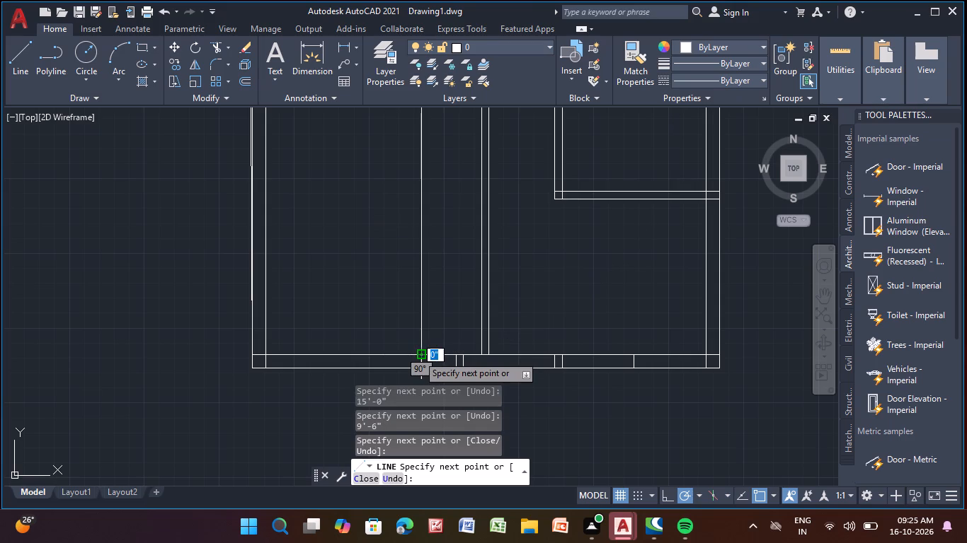
key(Escape)
key(Escape)
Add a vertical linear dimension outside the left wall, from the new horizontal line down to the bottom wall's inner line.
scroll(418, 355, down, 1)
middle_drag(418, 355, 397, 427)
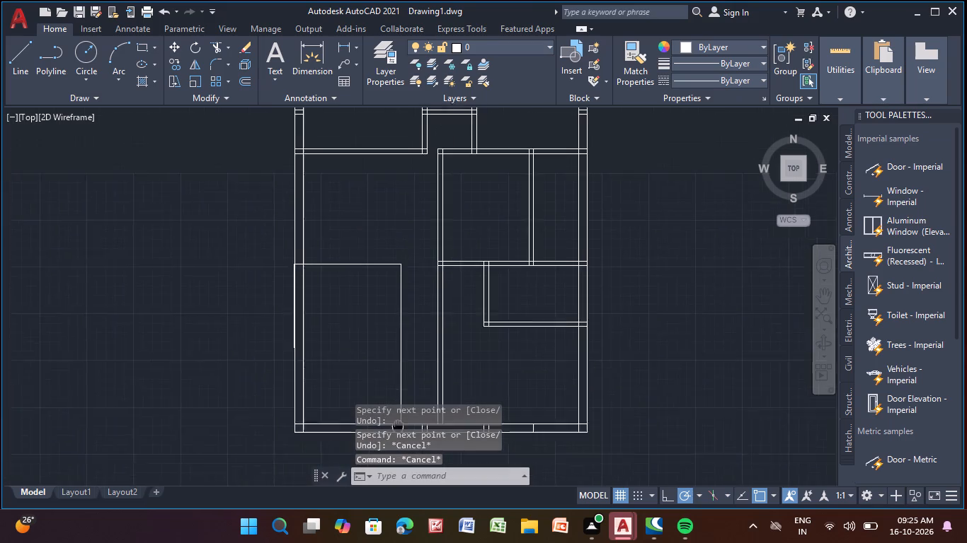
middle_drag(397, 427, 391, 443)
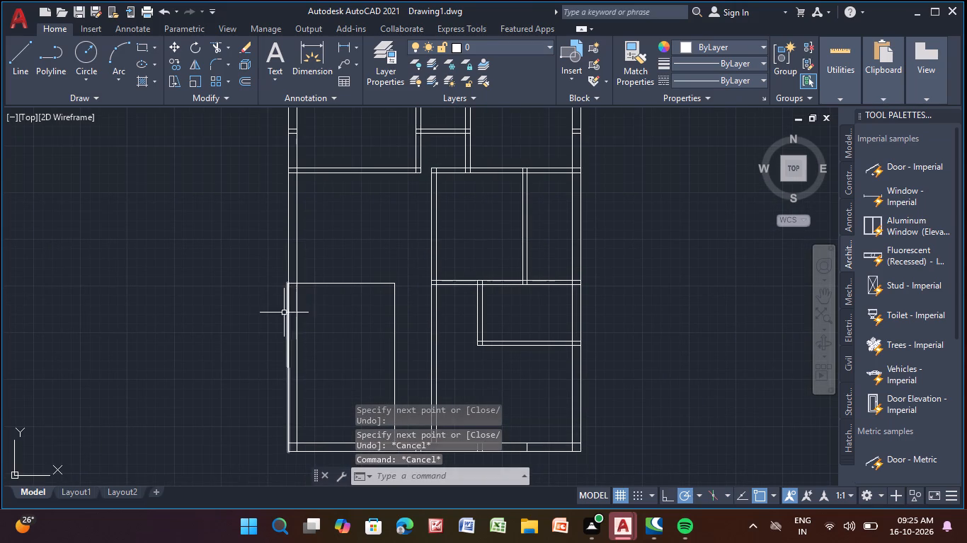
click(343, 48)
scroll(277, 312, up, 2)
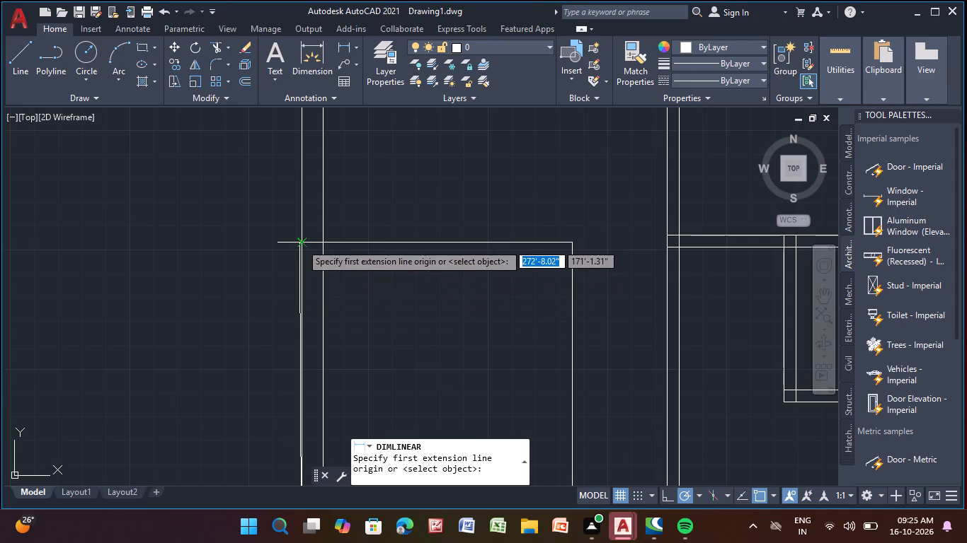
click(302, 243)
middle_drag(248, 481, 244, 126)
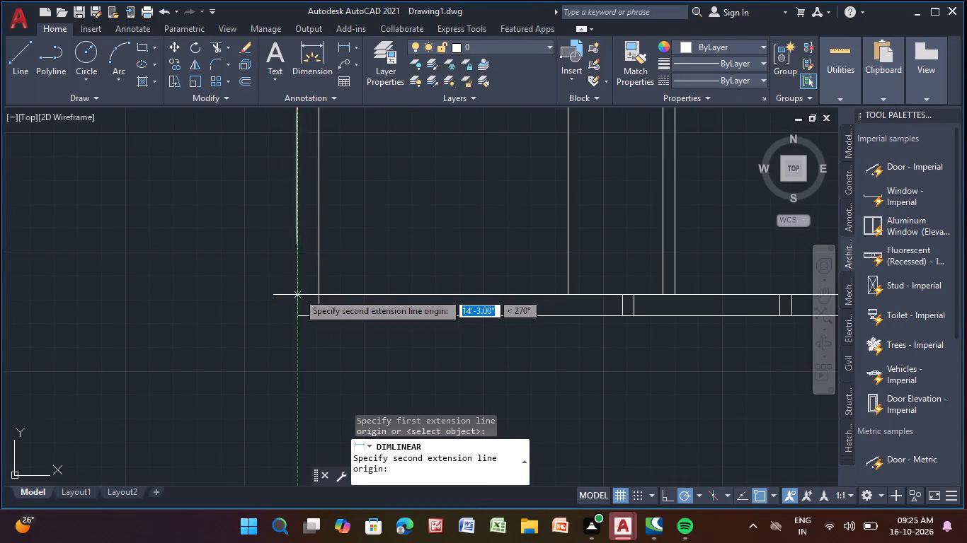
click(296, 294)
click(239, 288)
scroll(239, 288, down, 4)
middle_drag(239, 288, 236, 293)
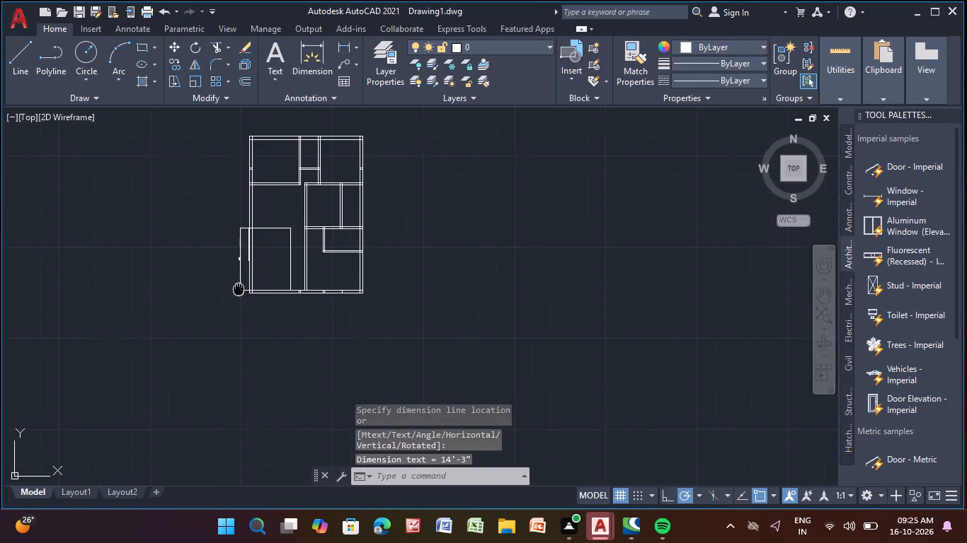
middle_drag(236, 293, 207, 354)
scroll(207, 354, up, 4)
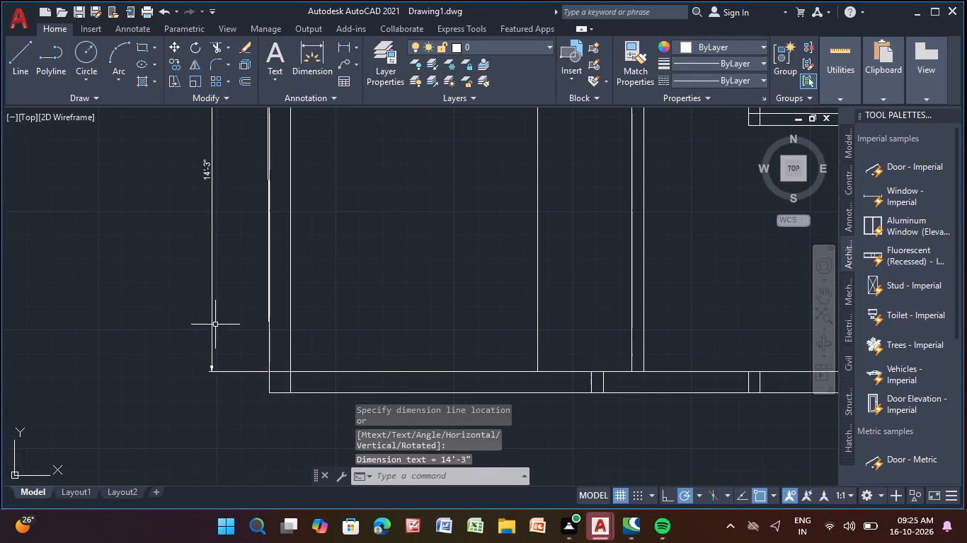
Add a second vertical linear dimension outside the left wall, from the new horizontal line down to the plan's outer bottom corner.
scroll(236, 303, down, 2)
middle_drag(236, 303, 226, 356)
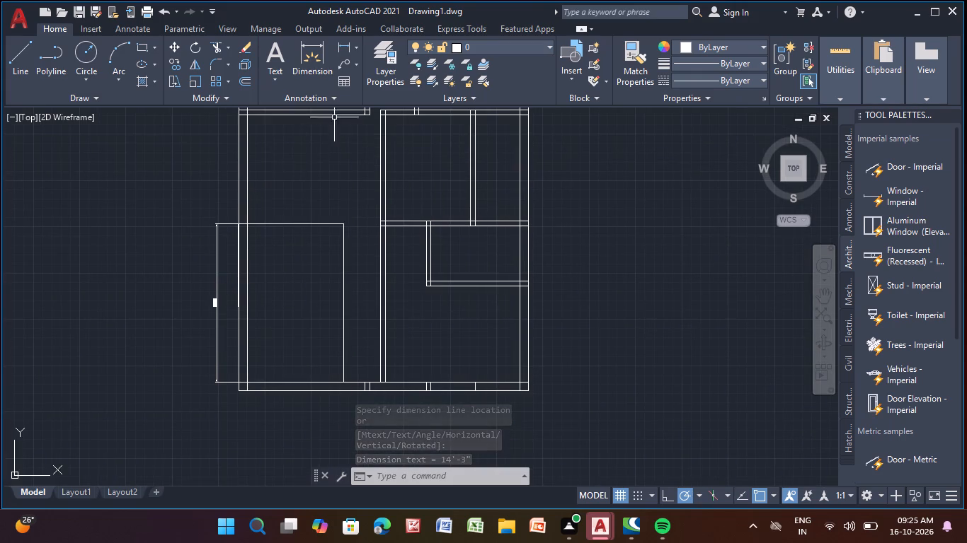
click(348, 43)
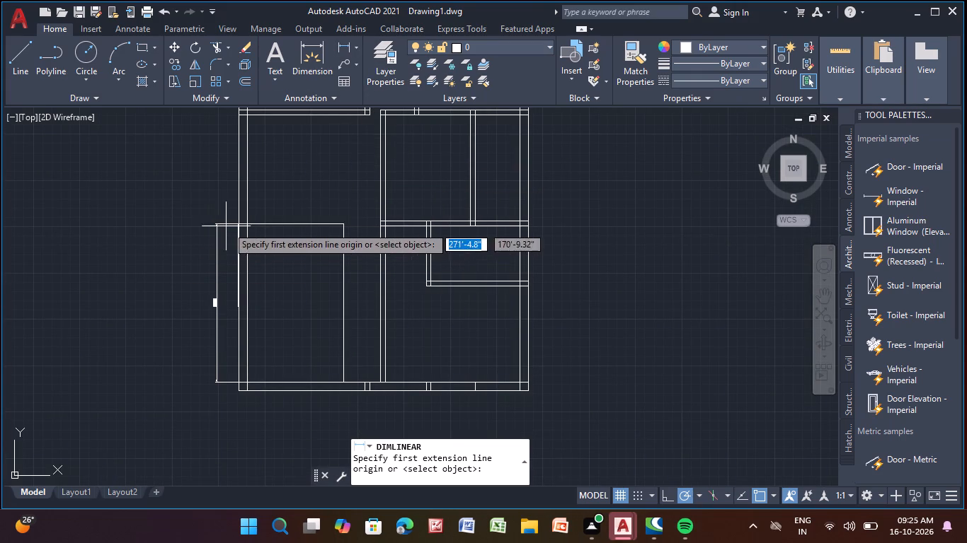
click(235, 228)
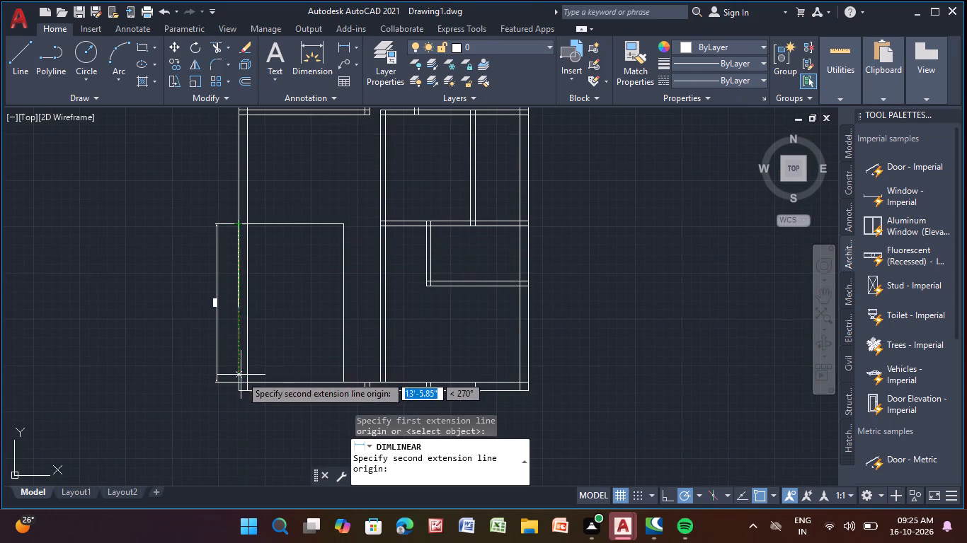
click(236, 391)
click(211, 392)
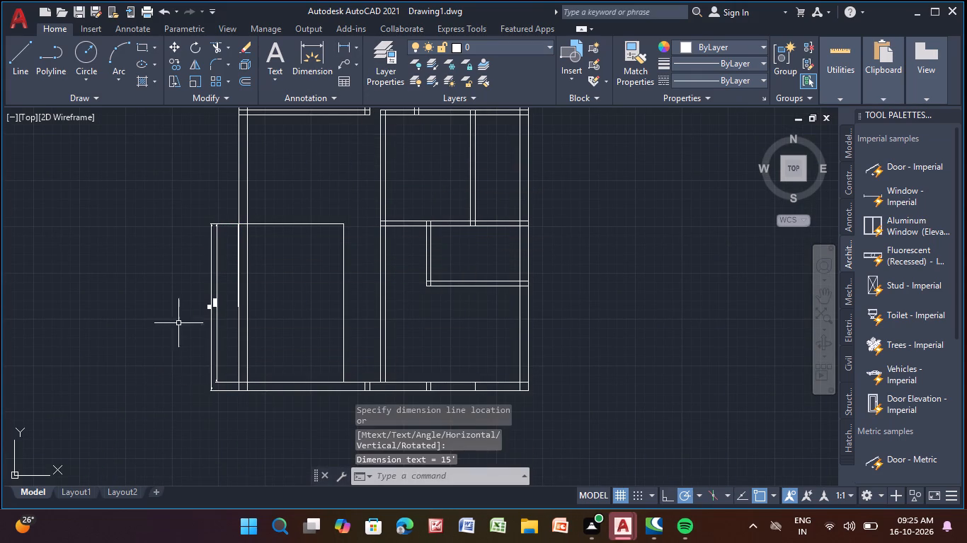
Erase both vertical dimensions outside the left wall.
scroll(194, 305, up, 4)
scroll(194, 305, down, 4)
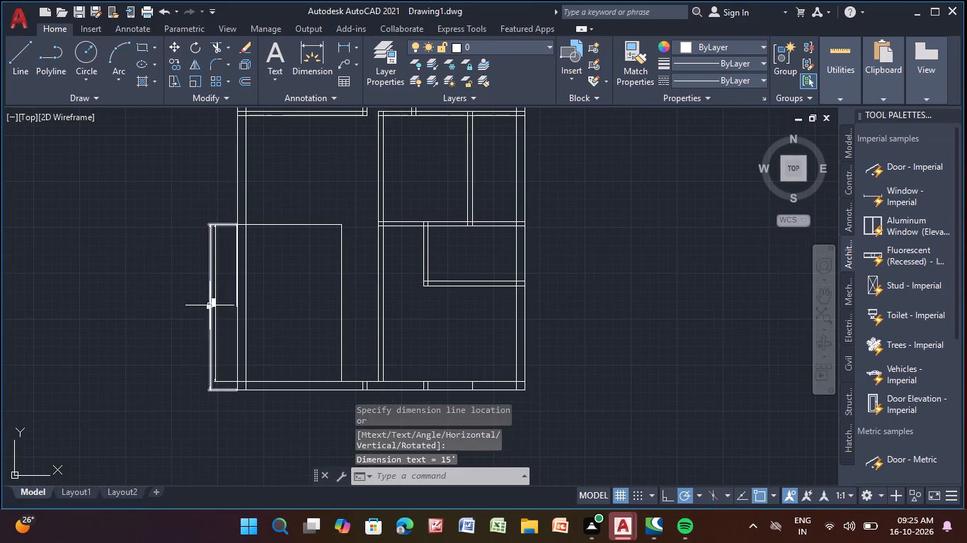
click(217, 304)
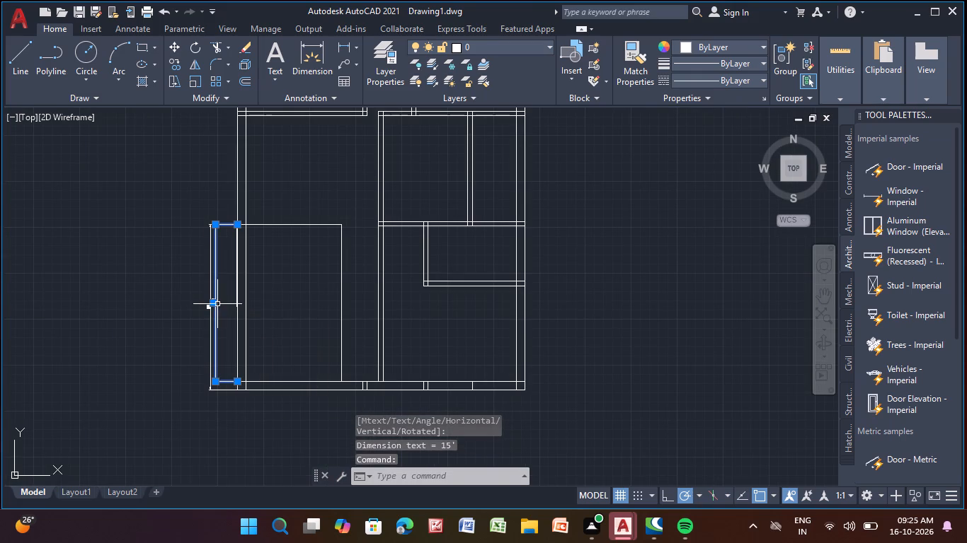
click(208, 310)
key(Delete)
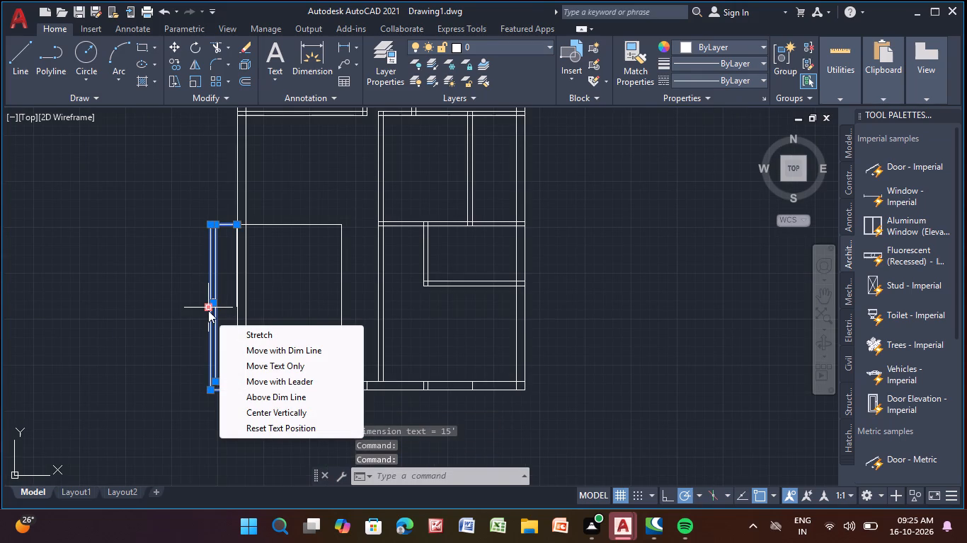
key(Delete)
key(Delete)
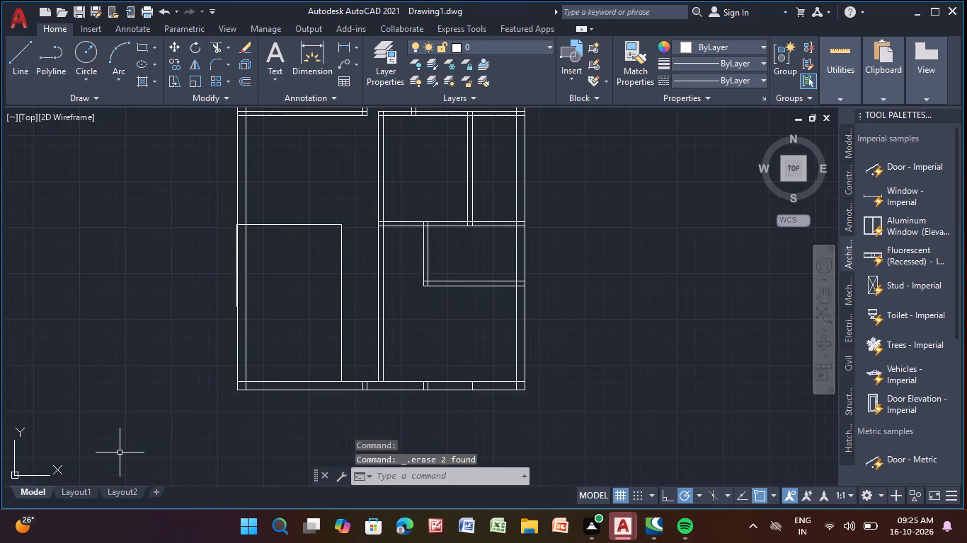
Erase the slightly slanted construction line running along the left wall's outer face.
scroll(229, 259, up, 2)
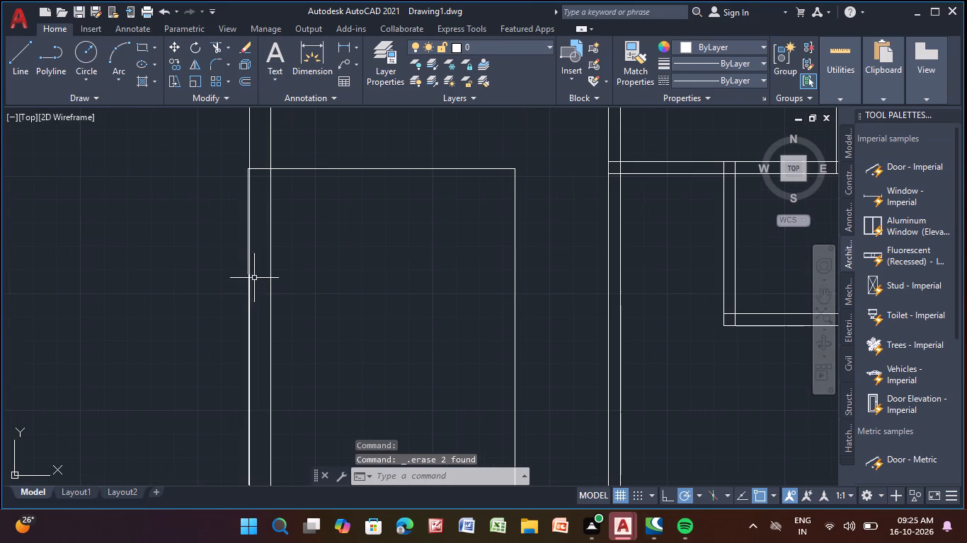
scroll(253, 278, up, 3)
click(229, 255)
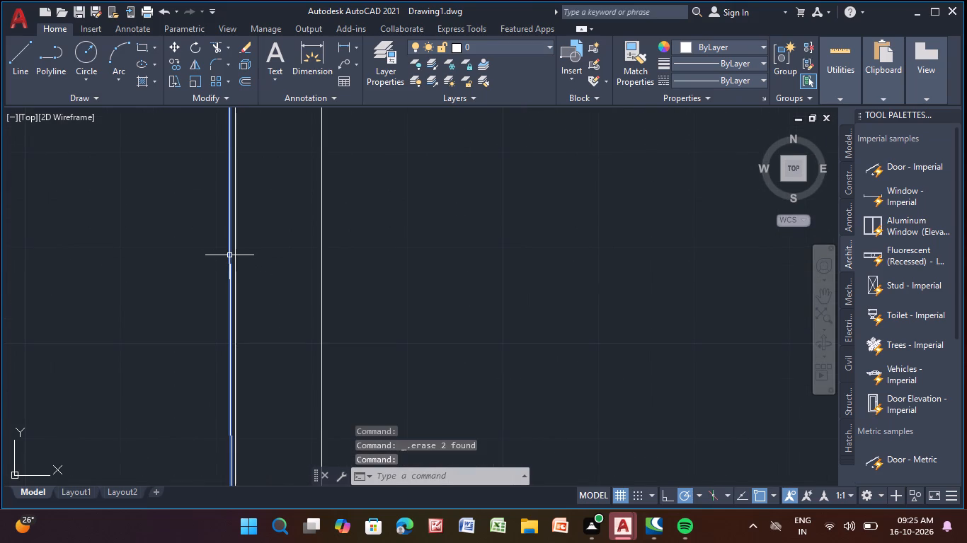
key(Delete)
Offset the new room's top horizontal line 5" downward, into the room.
scroll(229, 255, up, 1)
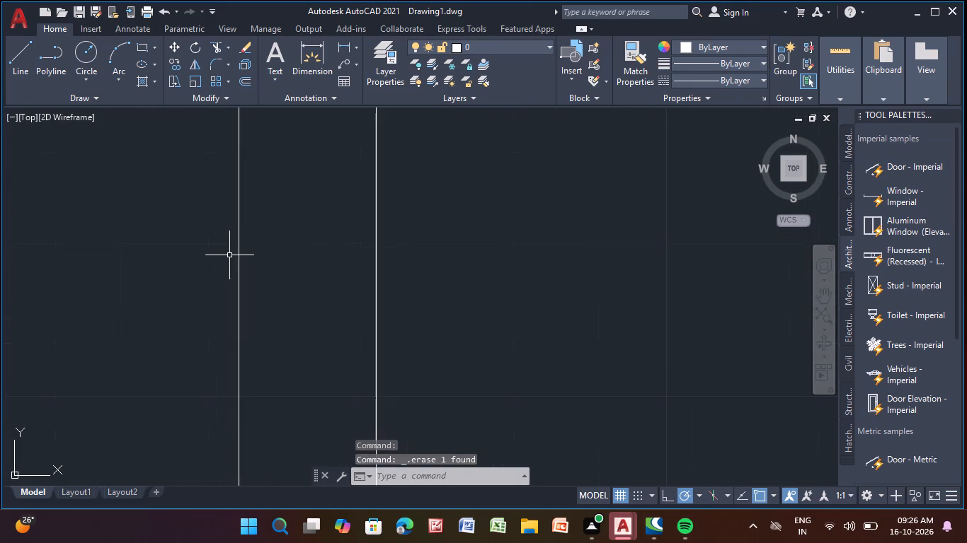
scroll(228, 255, down, 5)
middle_drag(284, 253, 287, 240)
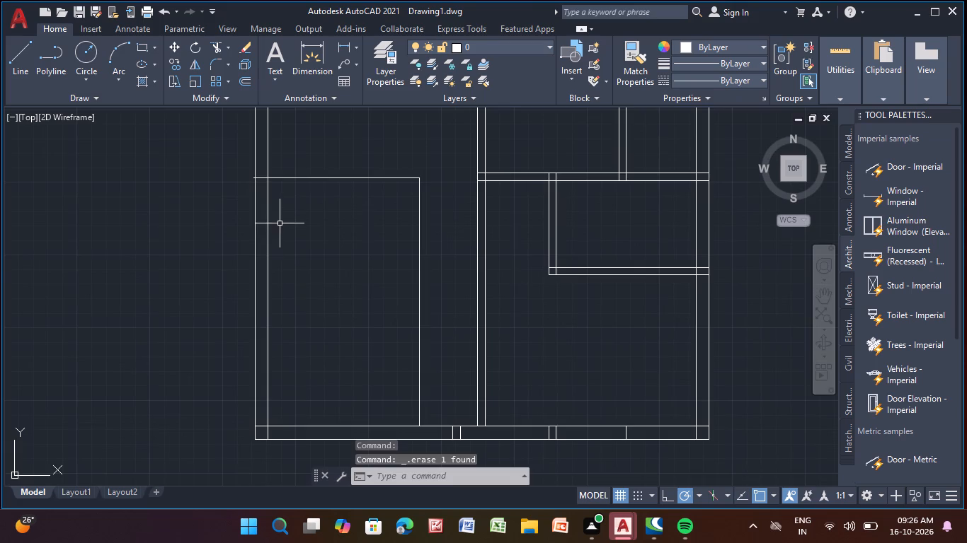
middle_drag(280, 223, 265, 253)
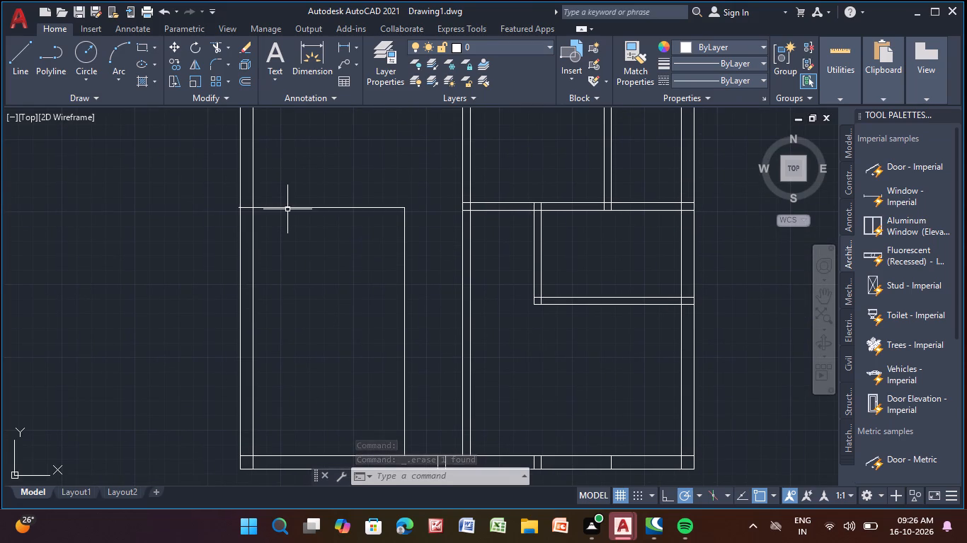
click(248, 83)
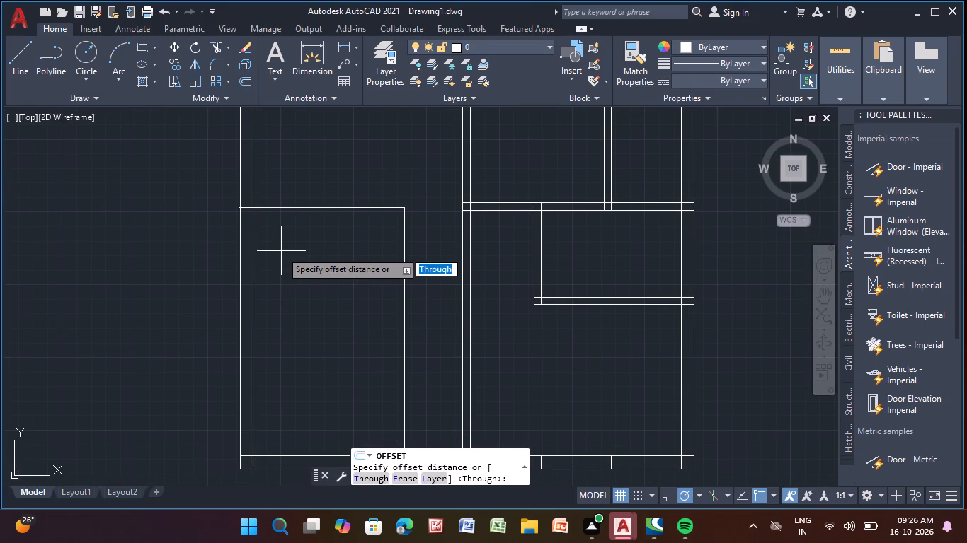
key(Return)
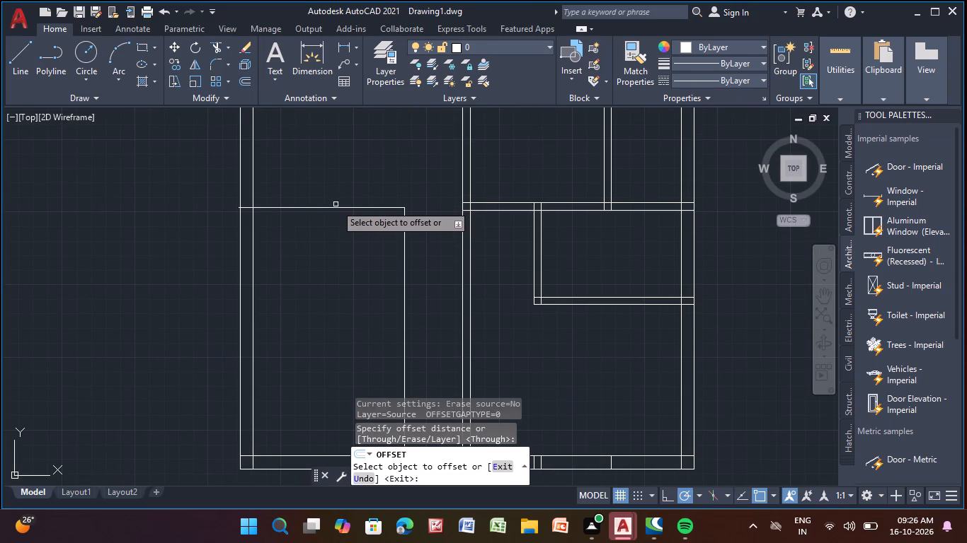
click(331, 208)
text(5")
key(Return)
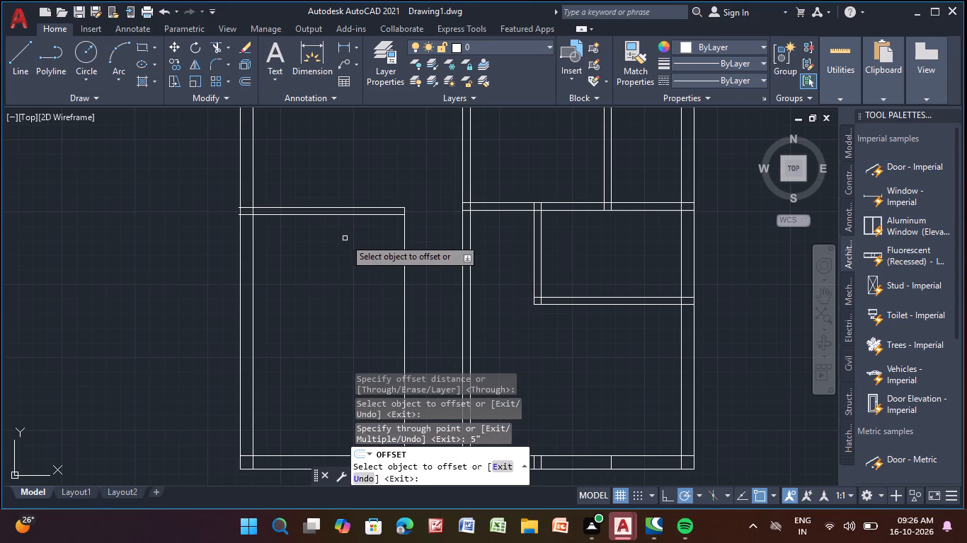
Offset the new room's vertical line 5" to the left, into the room.
click(403, 285)
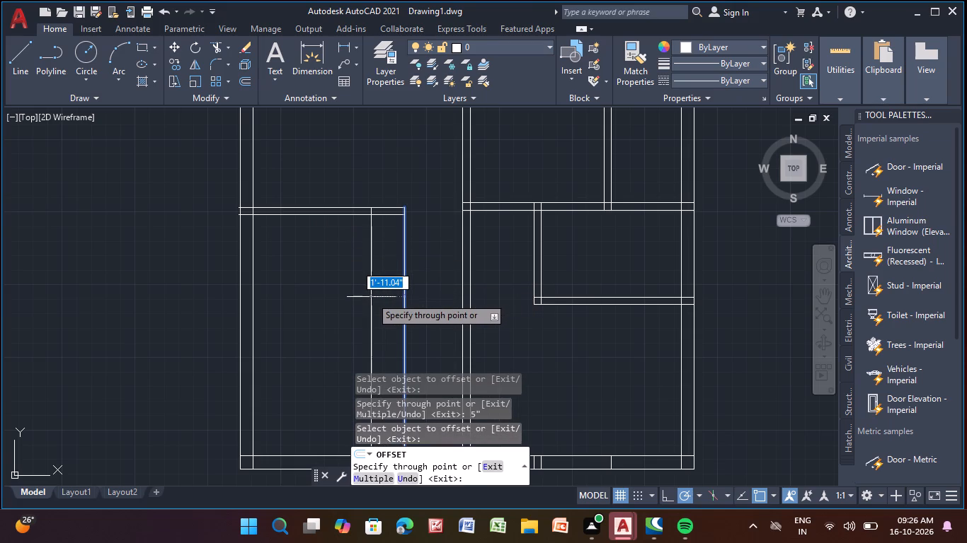
key(5)
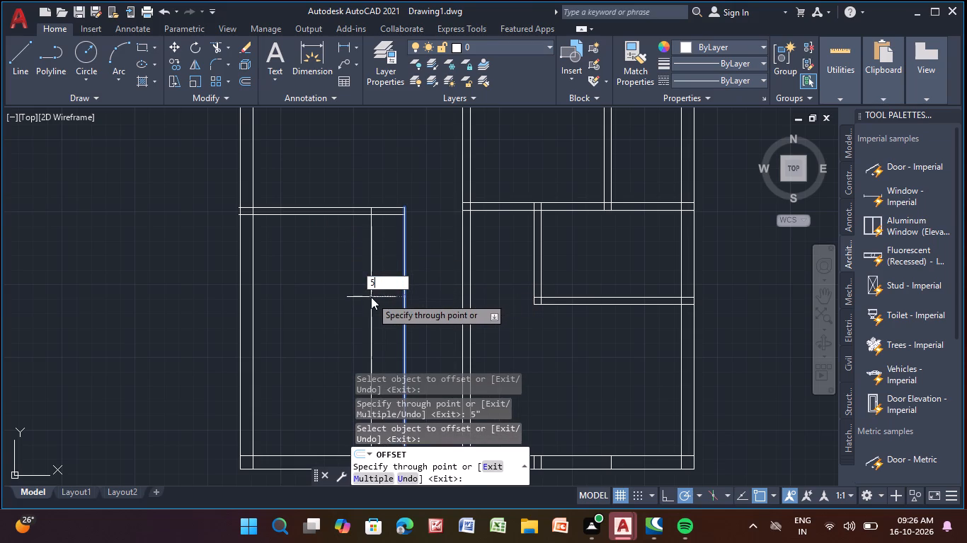
key(shift+quotedbl)
key(Return)
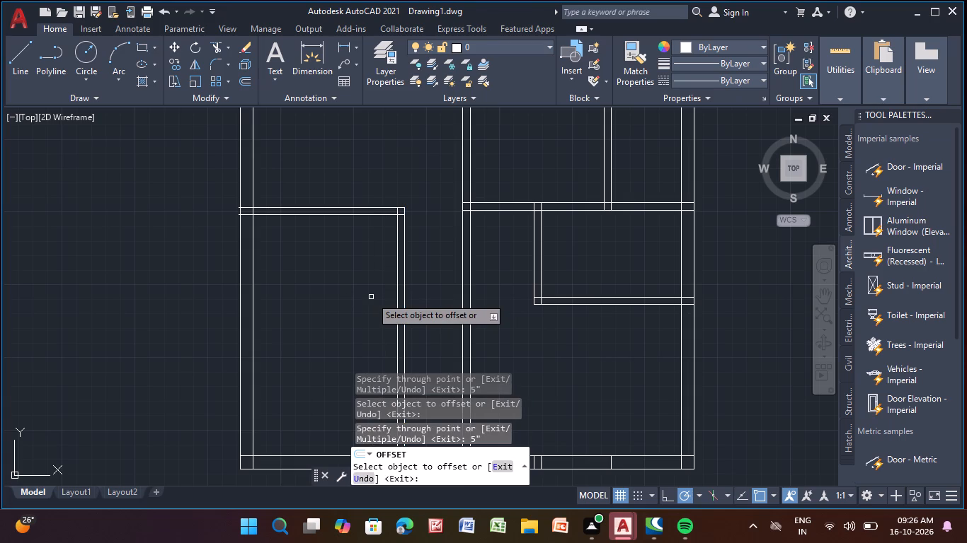
Trim away the two short lines crossing the left outer wall beside the upper-left room.
scroll(370, 299, down, 1)
middle_drag(368, 324, 348, 444)
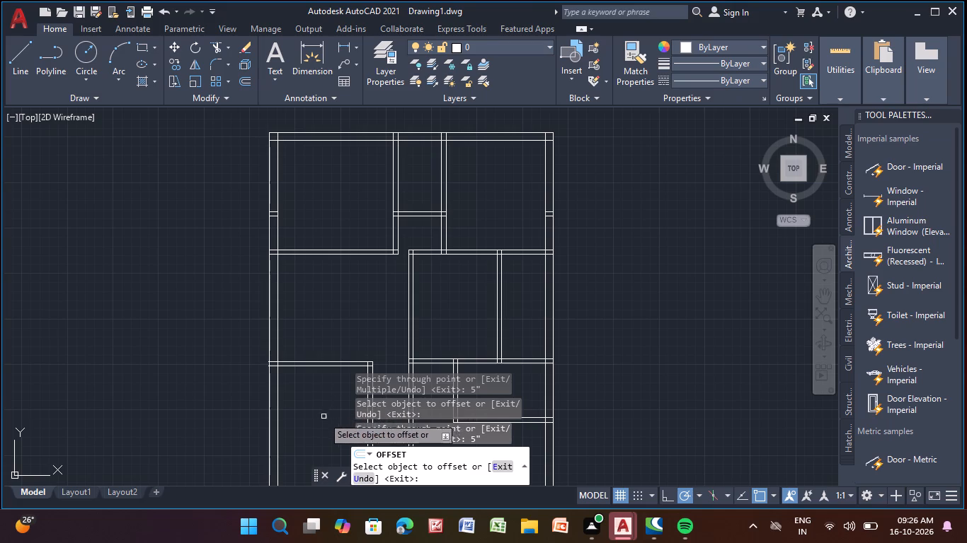
key(Escape)
key(Escape)
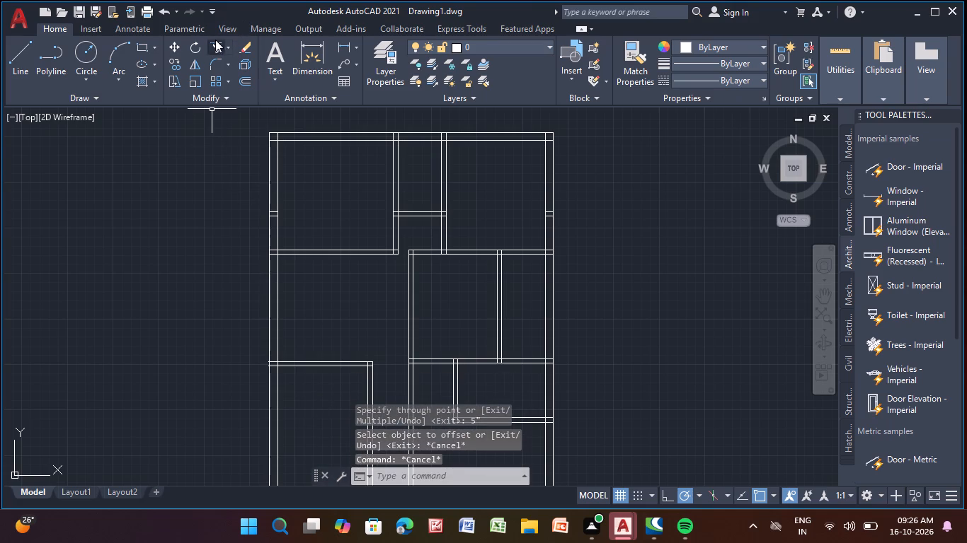
click(219, 39)
click(214, 46)
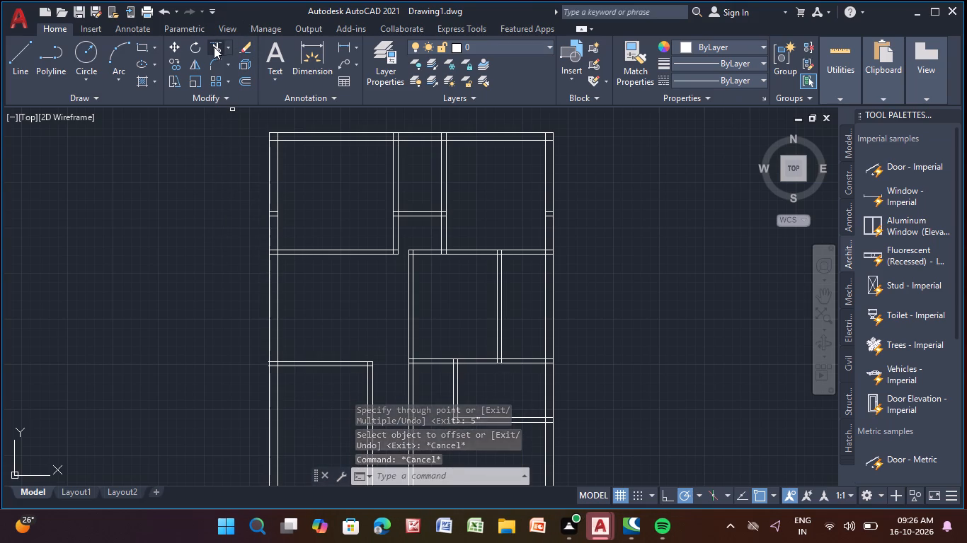
scroll(268, 204, up, 4)
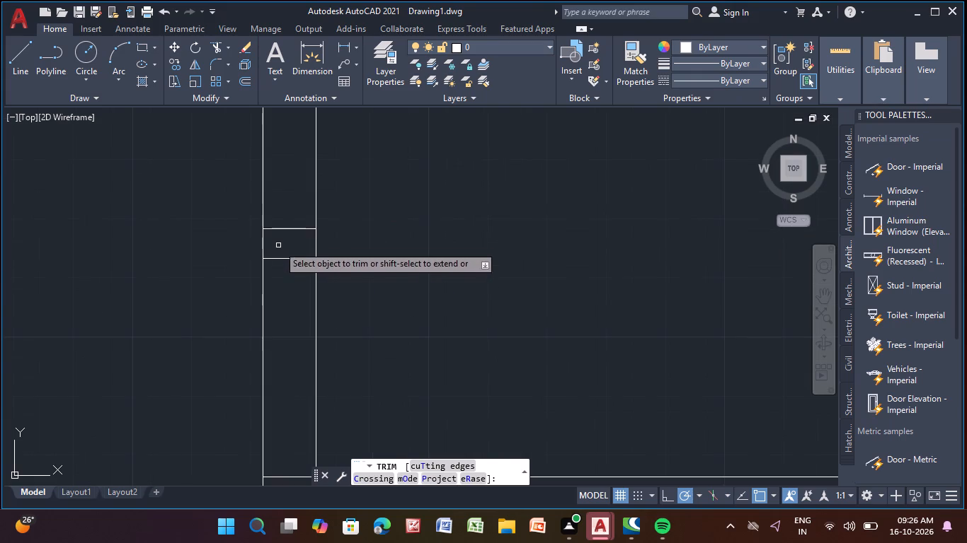
drag(286, 207, 287, 280)
Trim the overlapping lines where the upper-left room's bottom partition meets the left outer wall, opening the junction.
scroll(287, 281, down, 2)
middle_drag(287, 281, 287, 200)
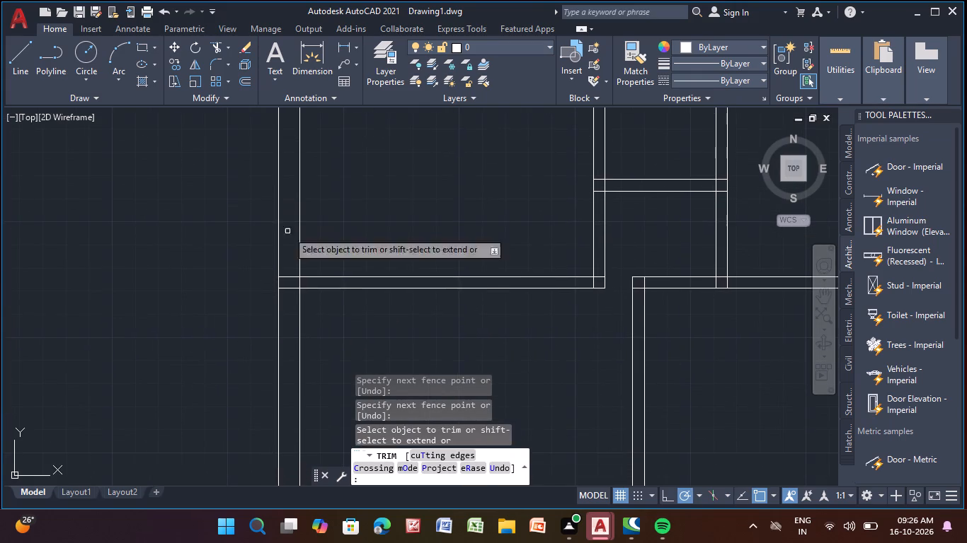
scroll(292, 286, up, 4)
drag(281, 210, 248, 350)
drag(267, 285, 362, 278)
Trim the overlapping lines at the upper-left room's bottom-right corner and at the central room's top-left corner.
scroll(365, 279, down, 6)
middle_drag(389, 319, 241, 313)
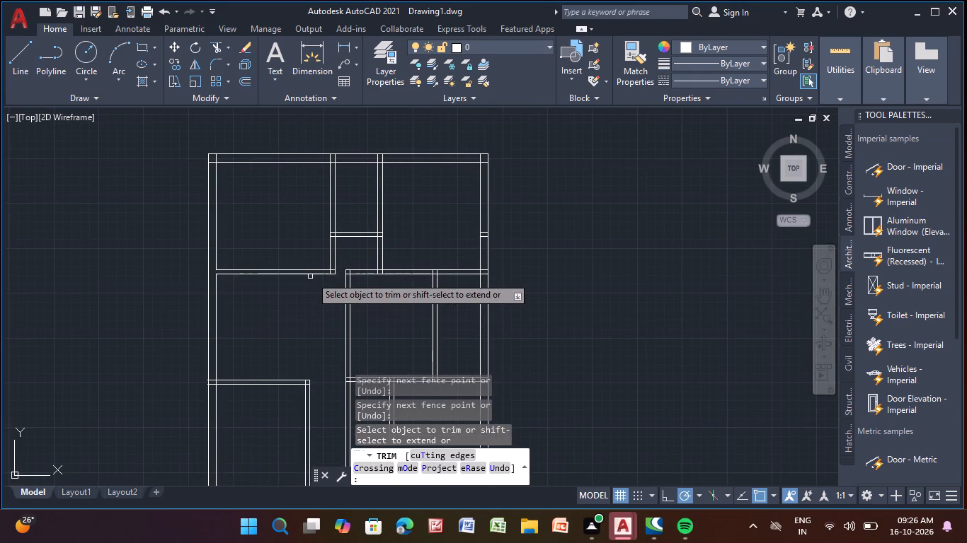
scroll(312, 275, up, 5)
middle_drag(313, 274, 205, 409)
middle_drag(402, 340, 379, 261)
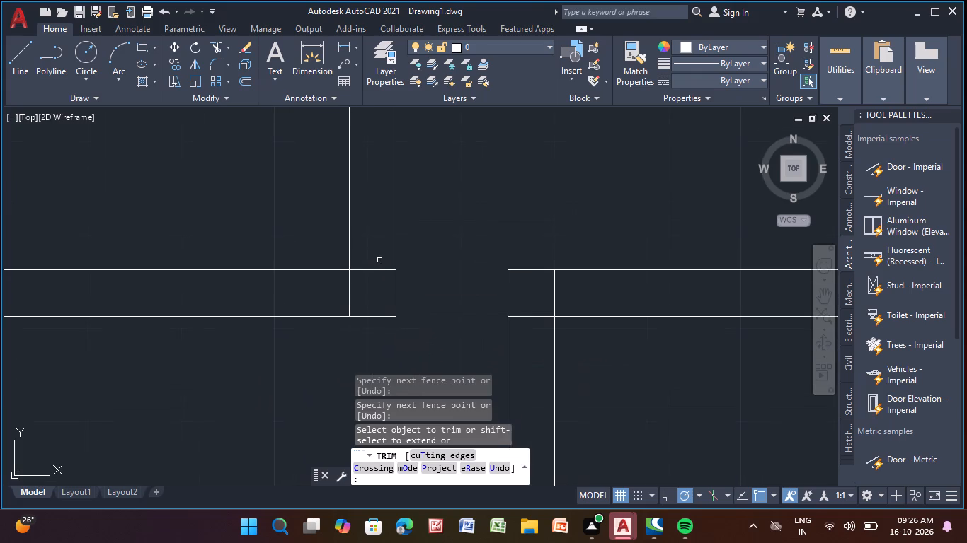
drag(380, 259, 317, 310)
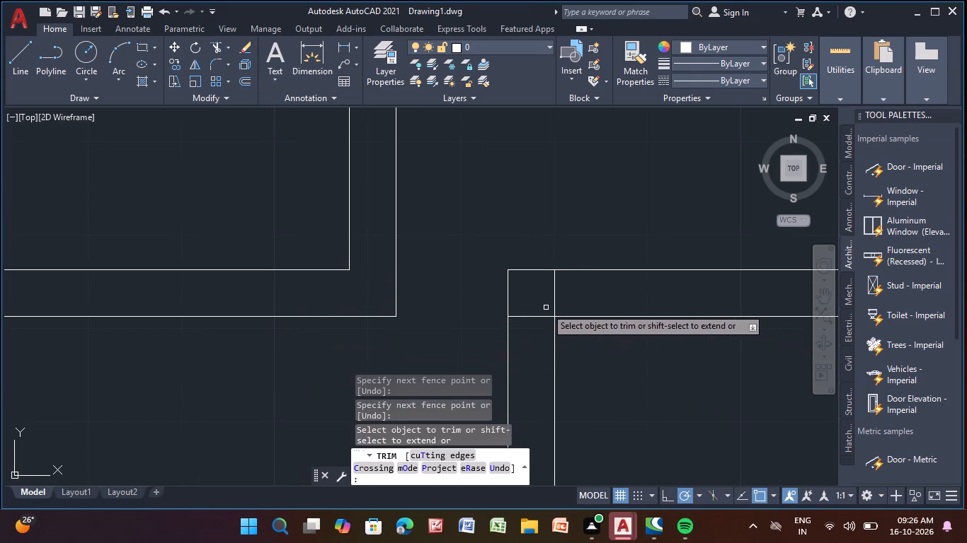
drag(543, 307, 516, 357)
drag(526, 305, 600, 282)
Trim the left end of the short partition below the small top-middle room into an open T-junction.
scroll(600, 284, down, 5)
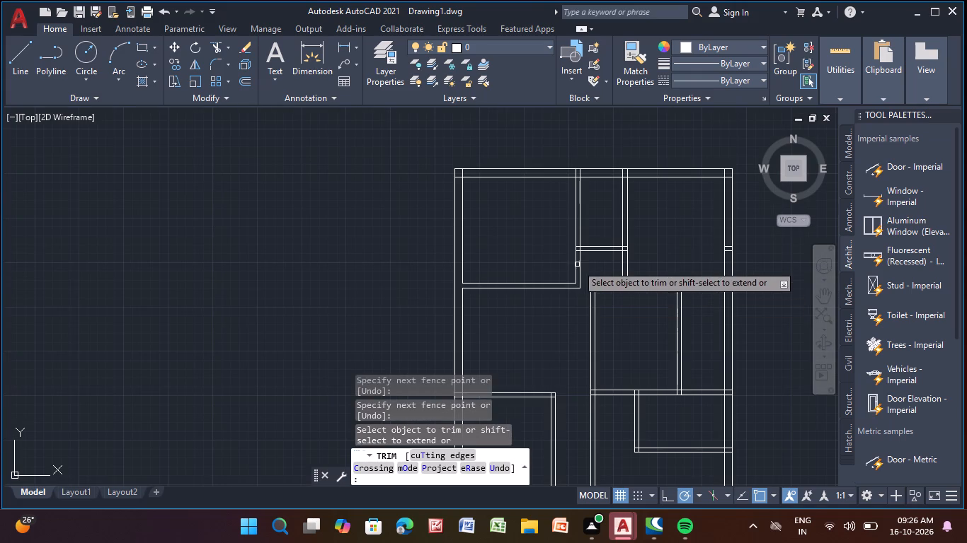
scroll(591, 261, up, 1)
middle_drag(591, 261, 484, 373)
scroll(476, 373, up, 3)
middle_drag(475, 372, 452, 267)
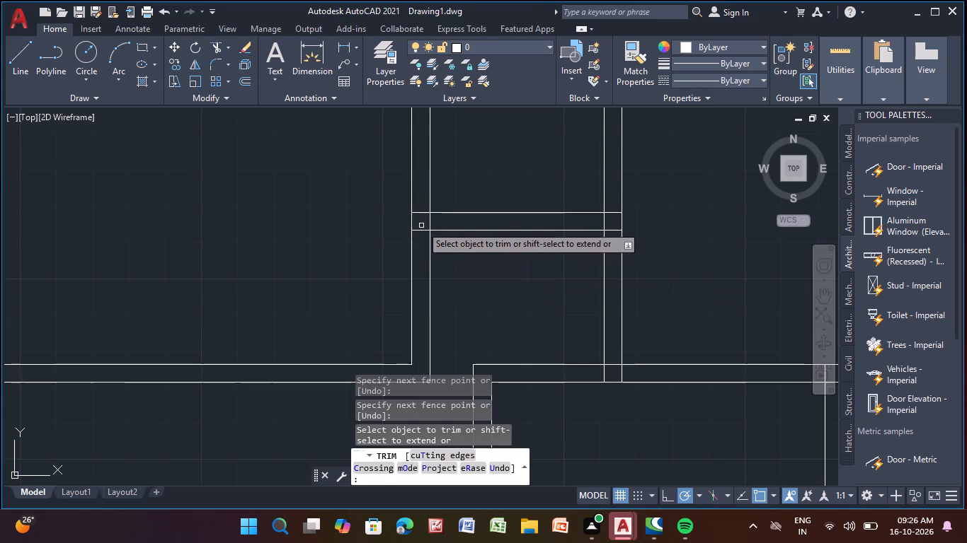
scroll(422, 215, up, 3)
drag(426, 192, 415, 298)
drag(430, 250, 487, 243)
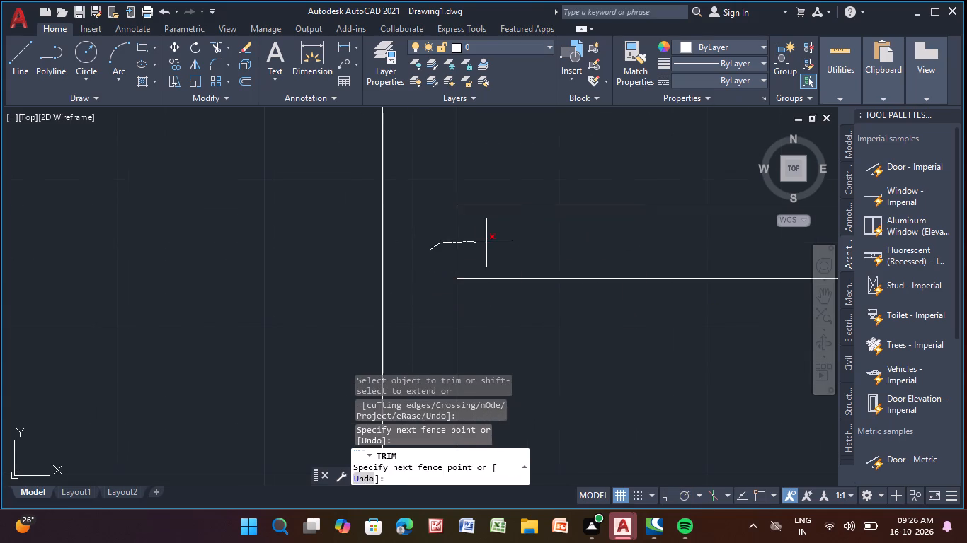
drag(487, 243, 488, 243)
Trim the right end of the short partition below the small top-middle room into an open T-junction.
scroll(488, 243, down, 3)
middle_drag(528, 308, 288, 312)
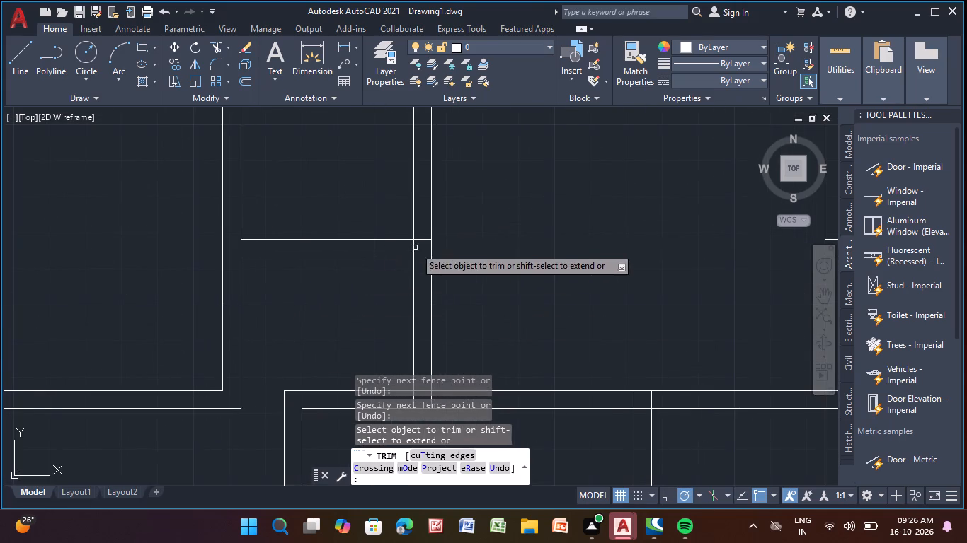
scroll(456, 256, up, 3)
drag(301, 171, 314, 279)
drag(328, 225, 171, 226)
Trim the two vertical partitions out of the top outer wall and open its inner face between each partition's lines.
scroll(164, 223, down, 5)
middle_drag(258, 217, 356, 310)
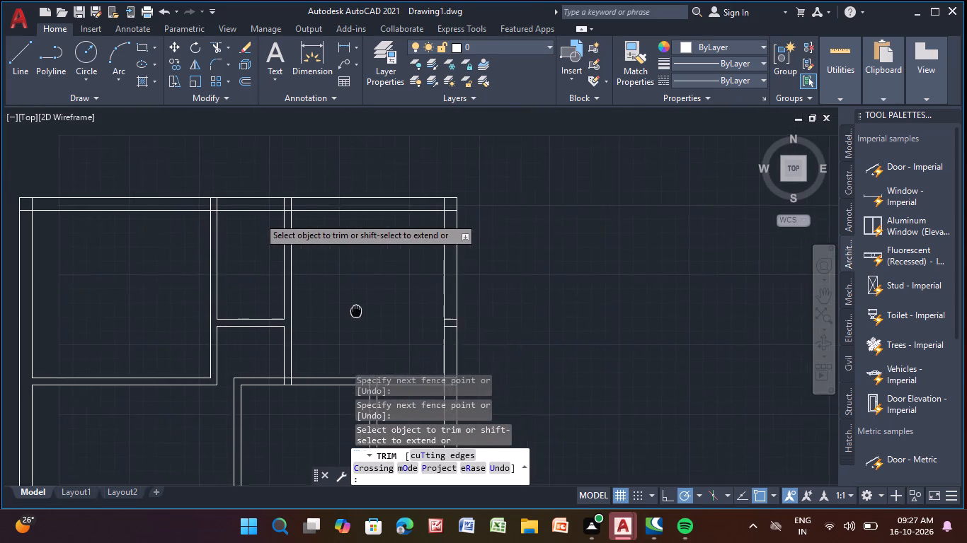
middle_drag(356, 310, 341, 319)
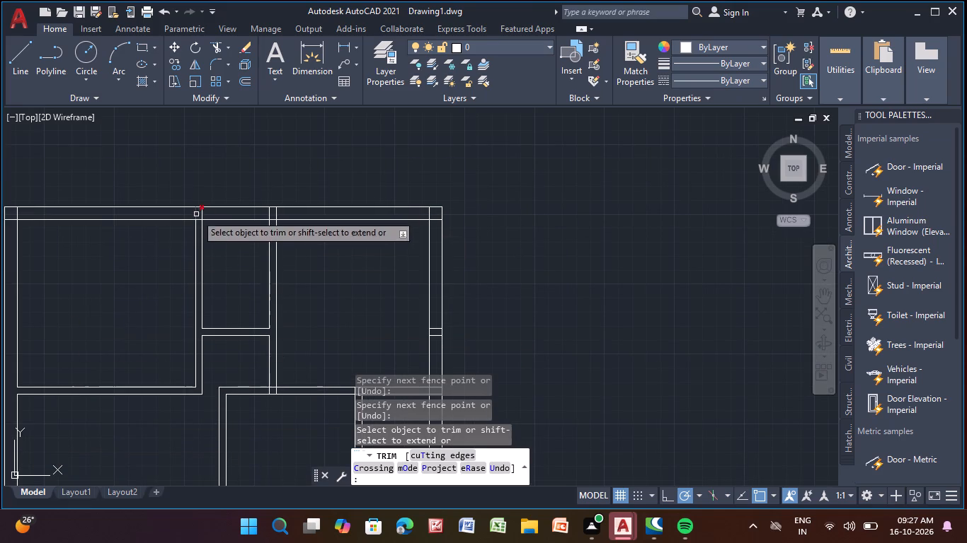
scroll(200, 209, up, 3)
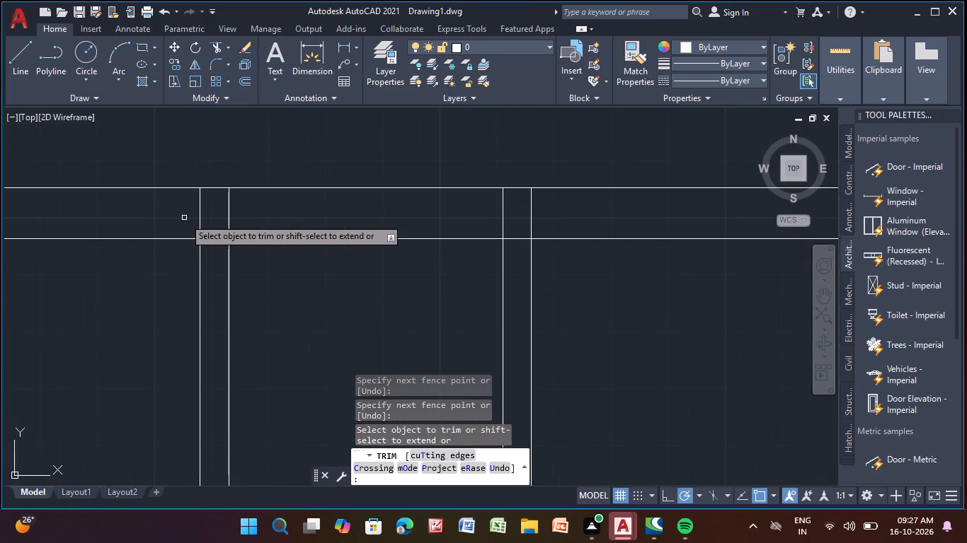
drag(184, 218, 536, 224)
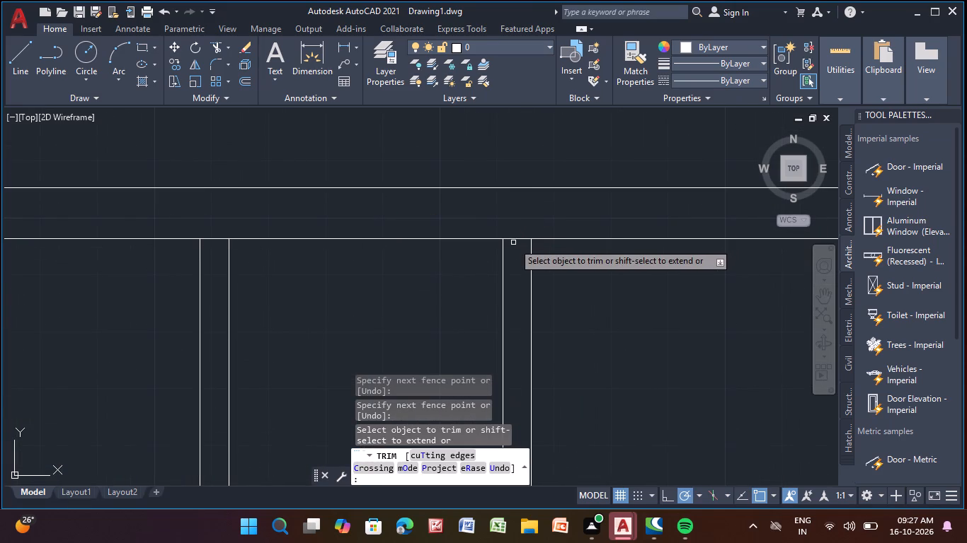
click(517, 238)
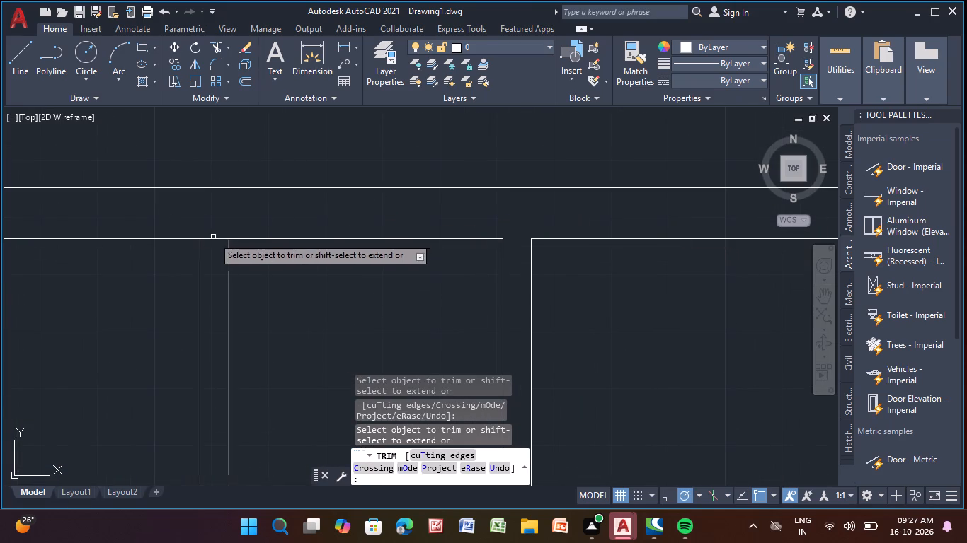
drag(217, 240, 219, 226)
Trim the overlapping inner wall lines at the building's top-left outer corner.
scroll(219, 226, down, 2)
middle_drag(219, 226, 612, 285)
scroll(308, 288, up, 2)
drag(308, 286, 311, 312)
drag(307, 268, 317, 262)
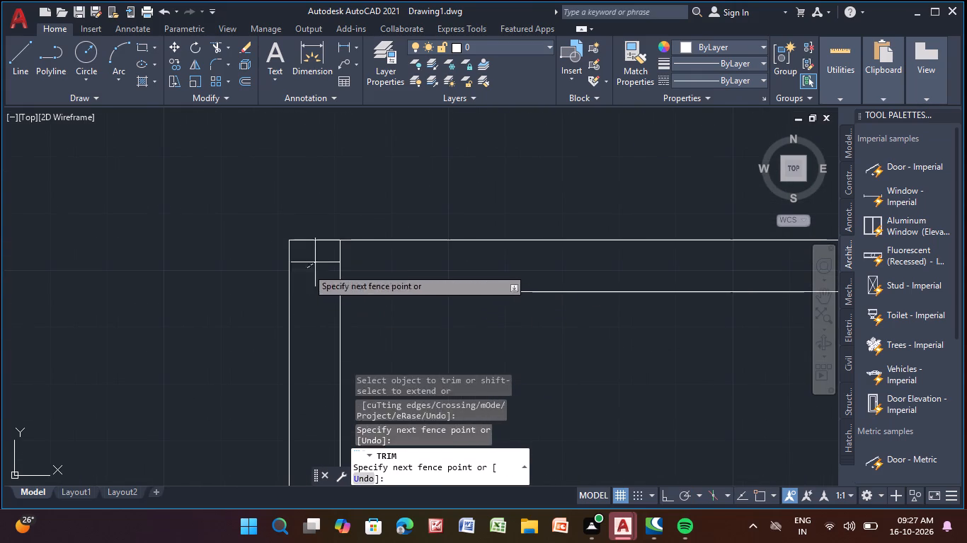
drag(317, 262, 319, 262)
Trim the overlapping inner wall lines at the building's top-right outer corner.
scroll(400, 269, down, 4)
click(400, 269)
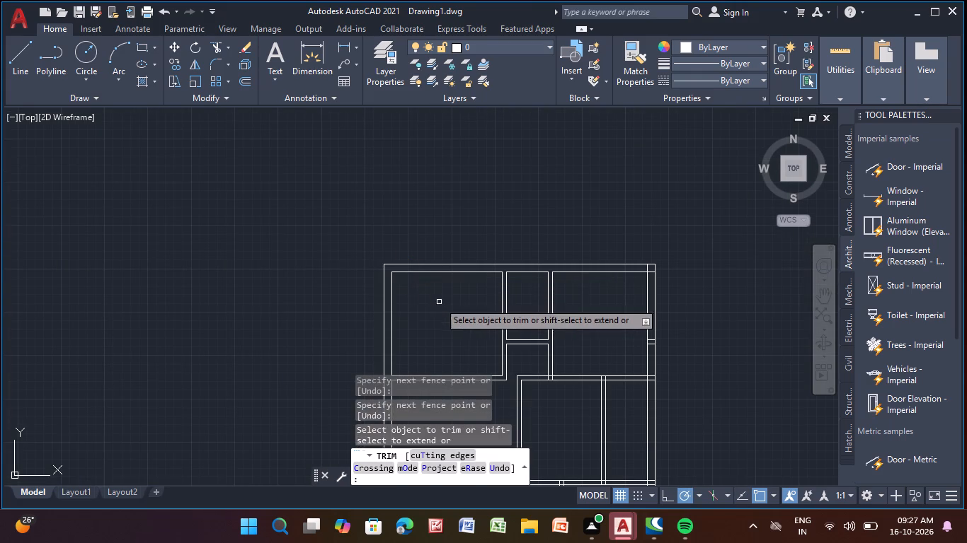
middle_drag(438, 302, 147, 211)
scroll(356, 174, up, 5)
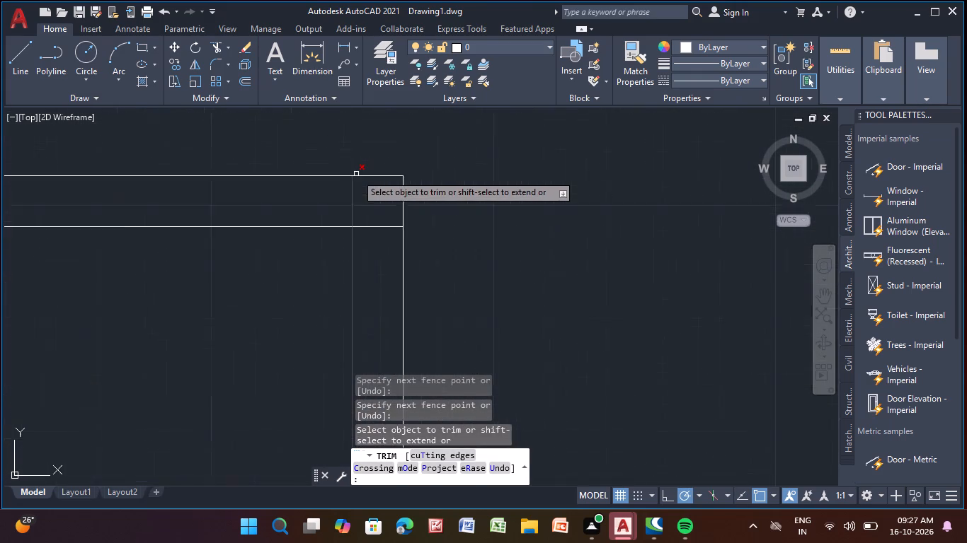
drag(332, 198, 374, 296)
Trim away the two short lines crossing the right outer wall beside the upper-right room.
scroll(374, 297, down, 5)
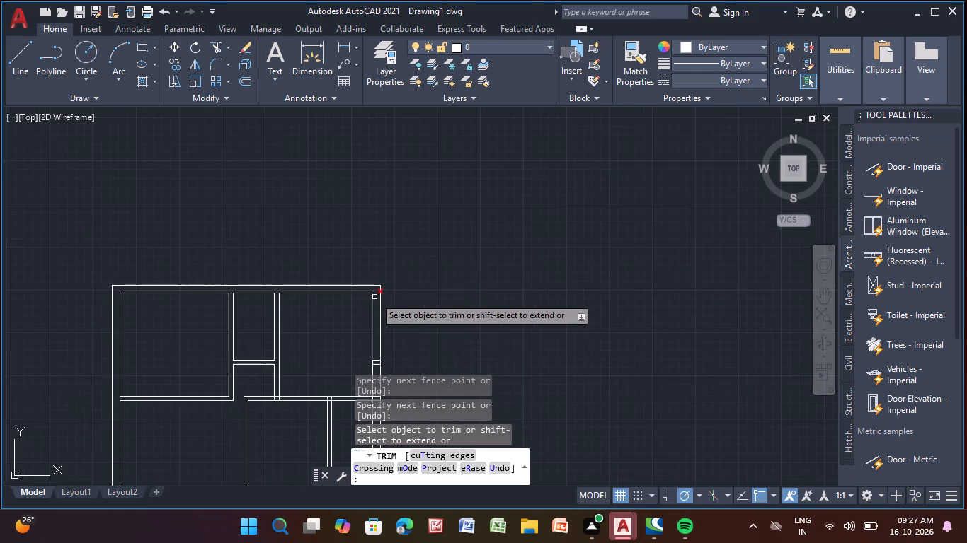
scroll(421, 335, down, 2)
middle_drag(428, 328, 361, 199)
scroll(350, 204, up, 3)
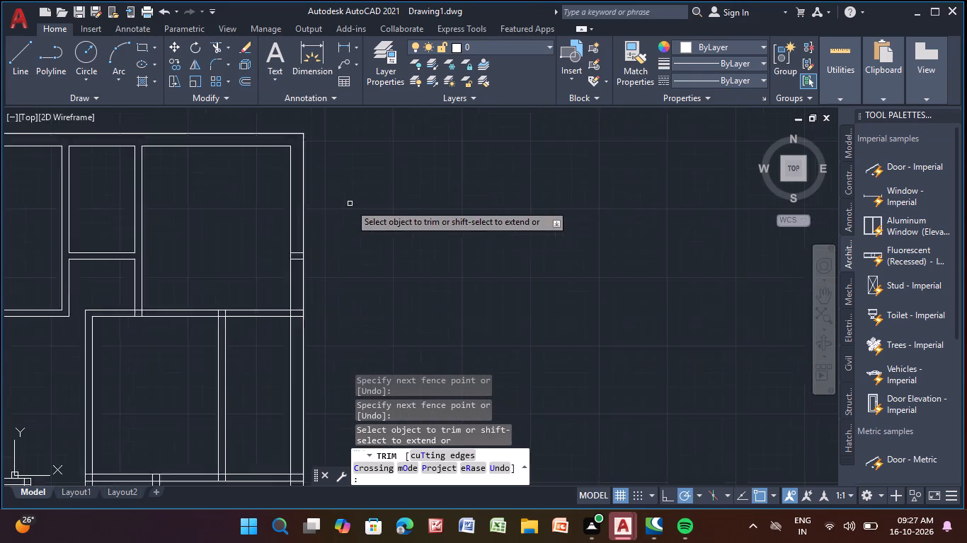
scroll(350, 204, up, 1)
middle_drag(314, 280, 413, 167)
scroll(377, 185, up, 1)
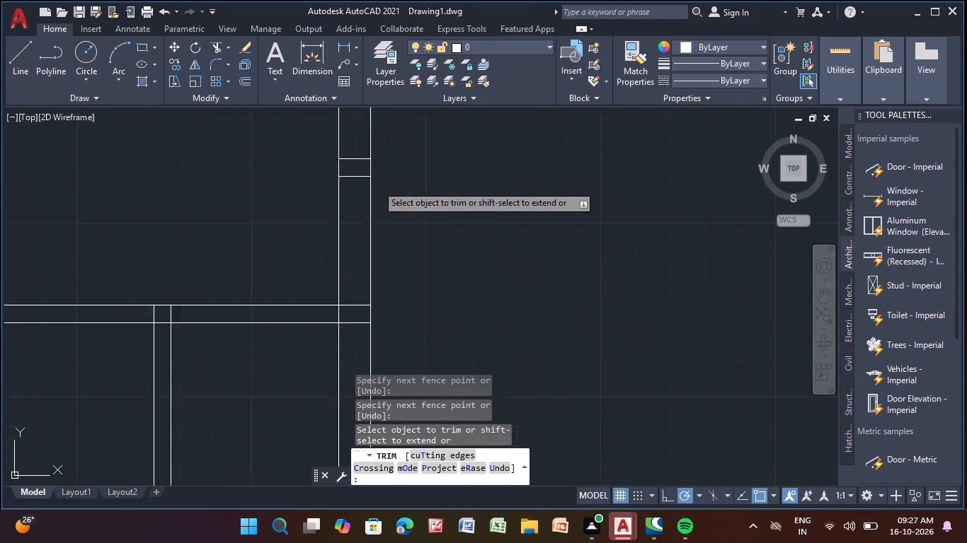
scroll(377, 183, up, 1)
drag(332, 131, 326, 244)
Trim the overlapping lines where the upper-right room's bottom partition meets the right outer wall, opening the junction.
scroll(321, 271, down, 1)
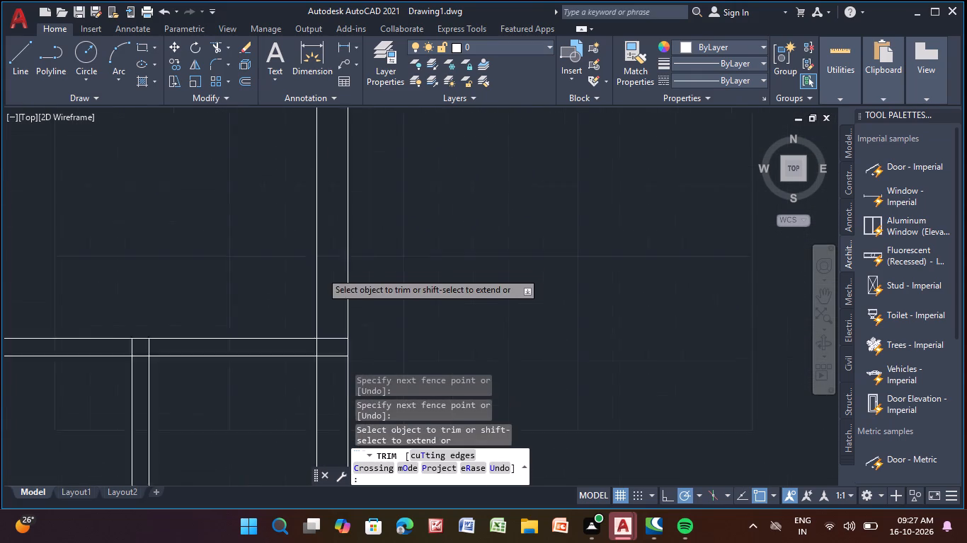
scroll(321, 274, down, 1)
middle_drag(321, 276, 336, 175)
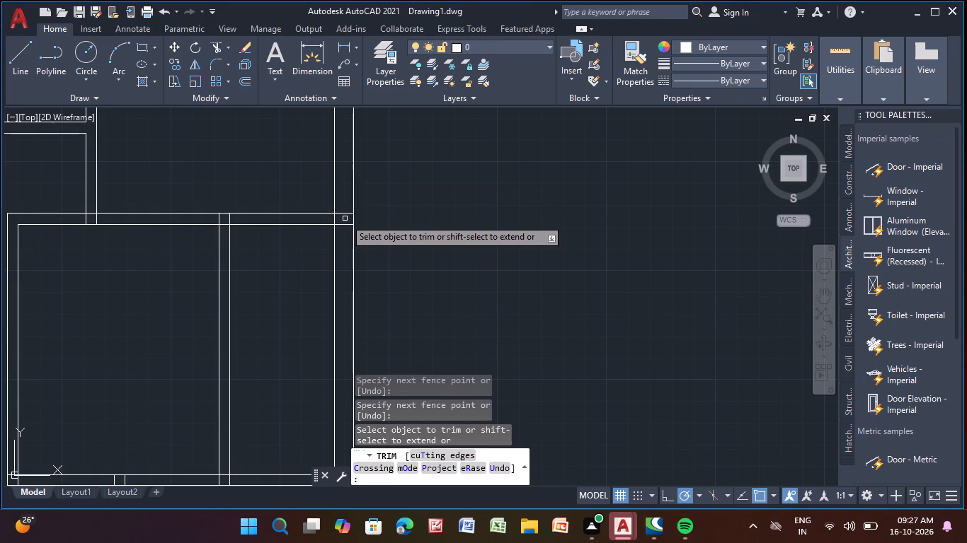
scroll(345, 218, up, 2)
drag(350, 198, 350, 262)
drag(337, 224, 333, 223)
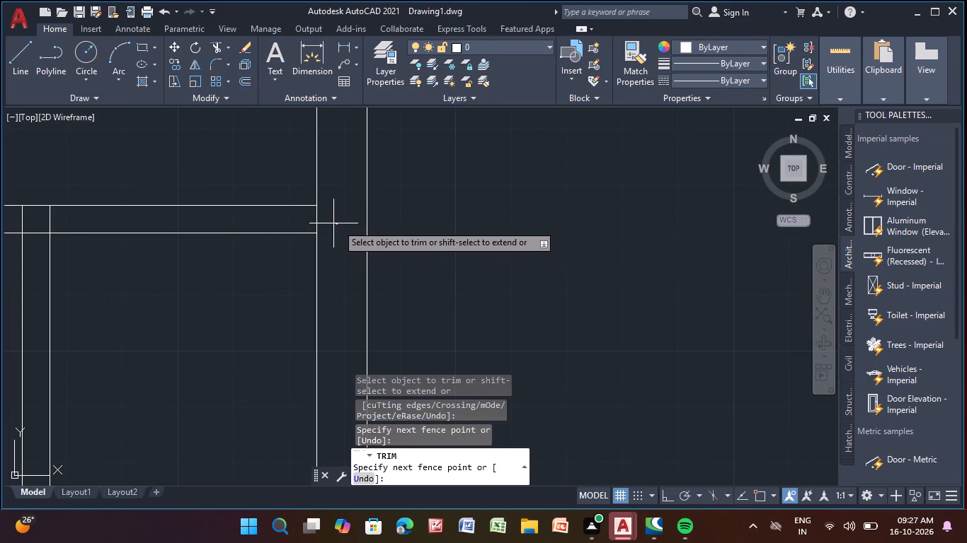
drag(333, 223, 307, 222)
Trim the top of the vertical partition right of the central room into an open T-junction with the horizontal partition above.
scroll(299, 223, down, 2)
middle_drag(299, 223, 559, 231)
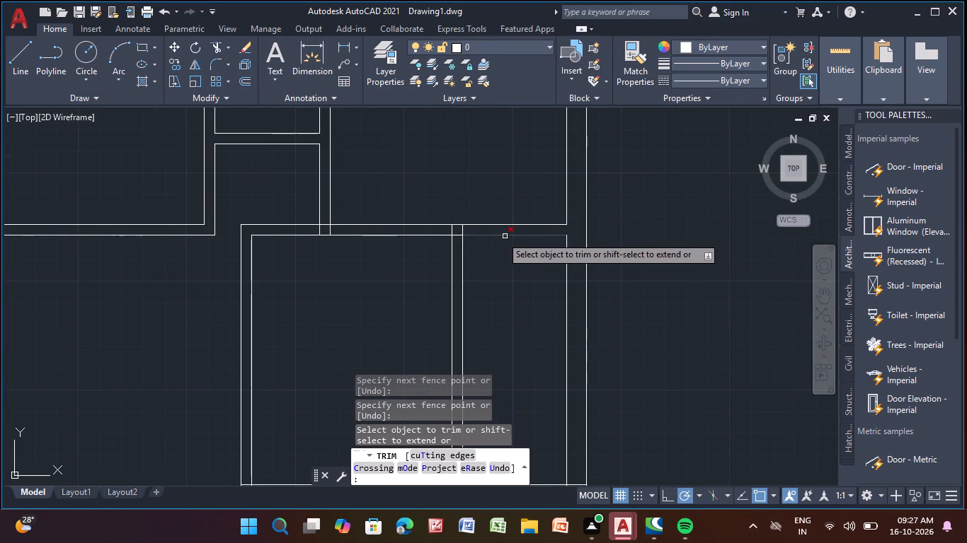
scroll(462, 229, up, 3)
drag(416, 234, 479, 227)
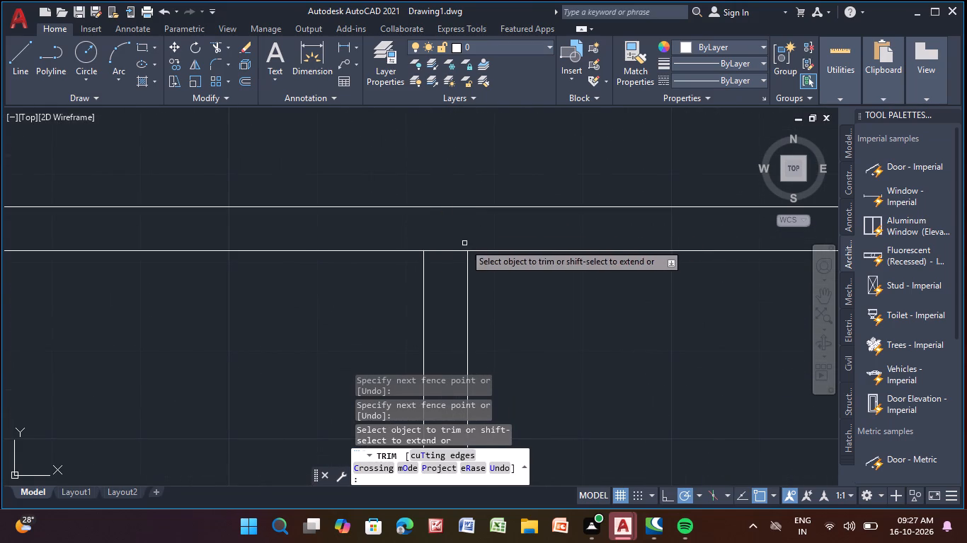
click(449, 250)
Trim the bottom of the upper-right room's left partition into an open T-junction with the horizontal partition above the central room.
scroll(447, 251, down, 3)
scroll(491, 296, down, 2)
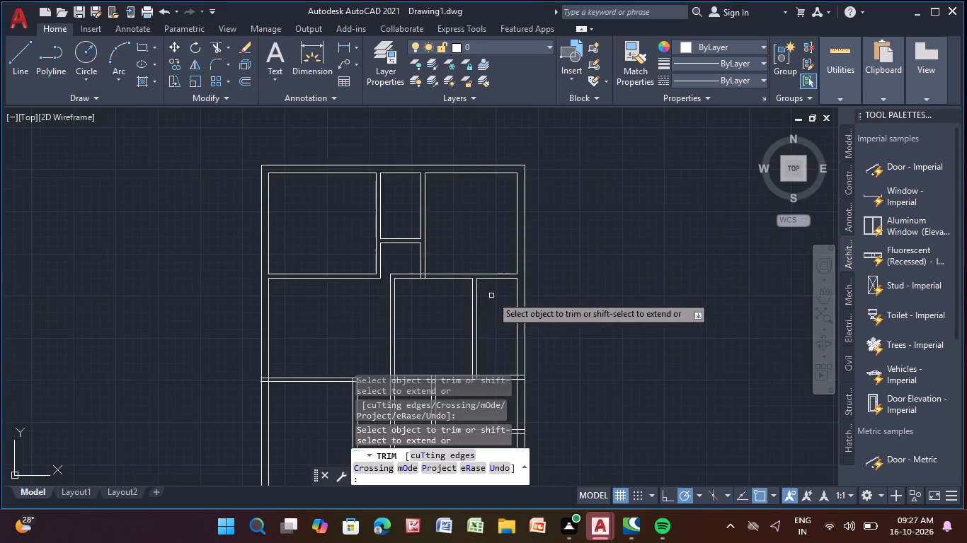
middle_drag(491, 296, 479, 225)
middle_drag(420, 216, 391, 284)
scroll(391, 285, up, 5)
middle_click(390, 284)
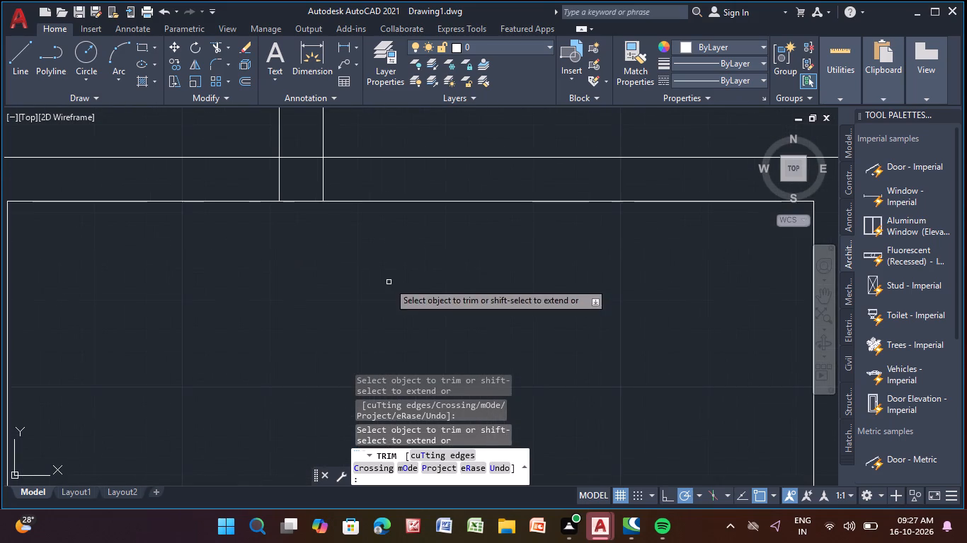
middle_drag(385, 287, 369, 366)
drag(200, 251, 335, 255)
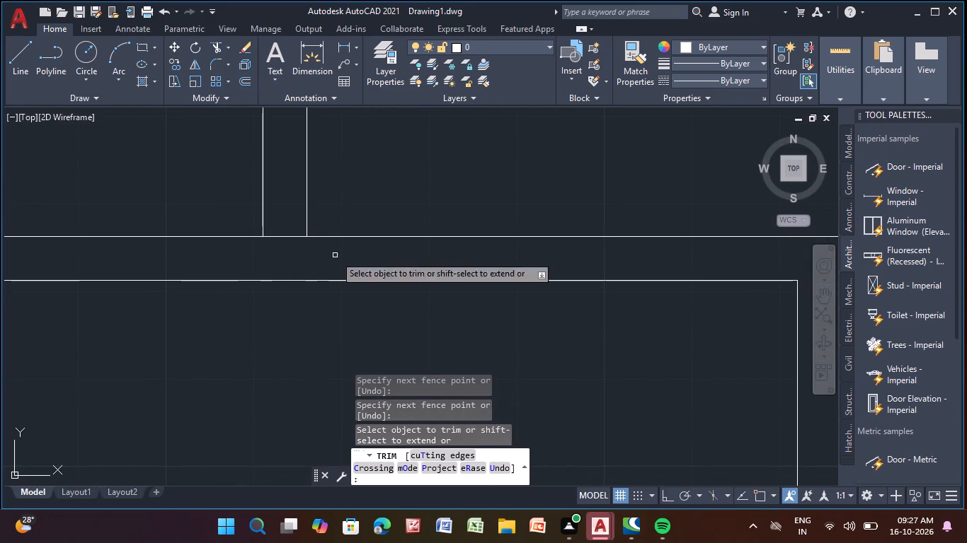
click(294, 237)
Trim the overlapping lines where the central room's bottom partition meets the long vertical partition on its left.
scroll(294, 237, down, 4)
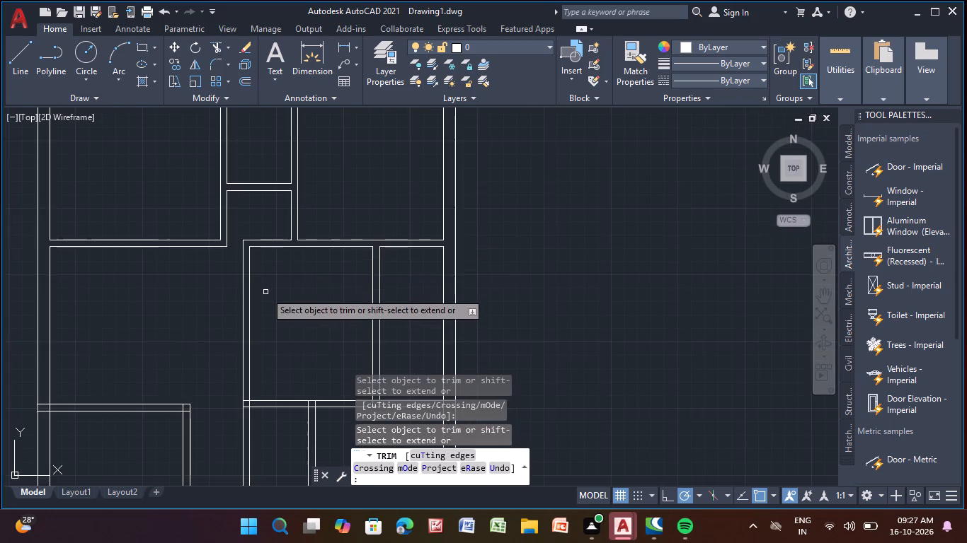
scroll(267, 293, down, 2)
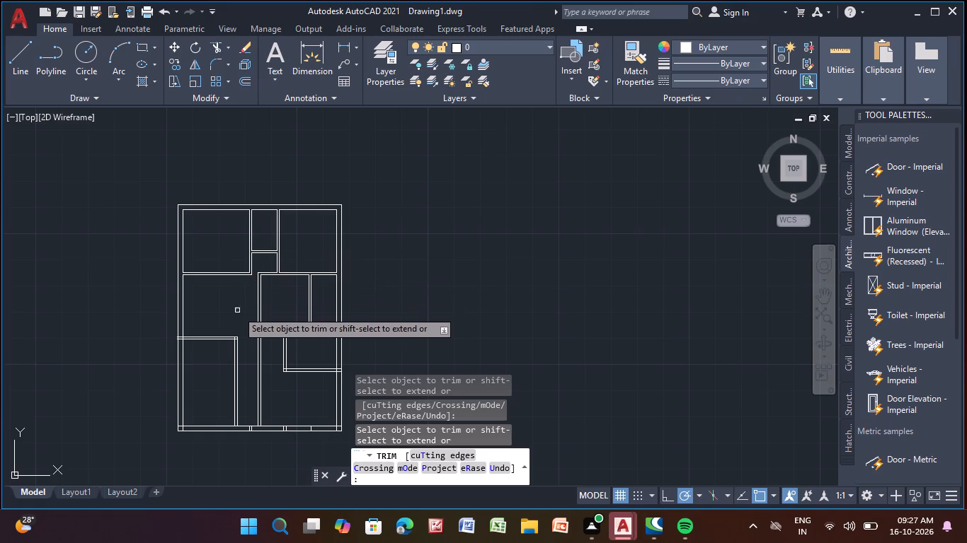
scroll(277, 339, up, 6)
middle_drag(231, 354, 287, 339)
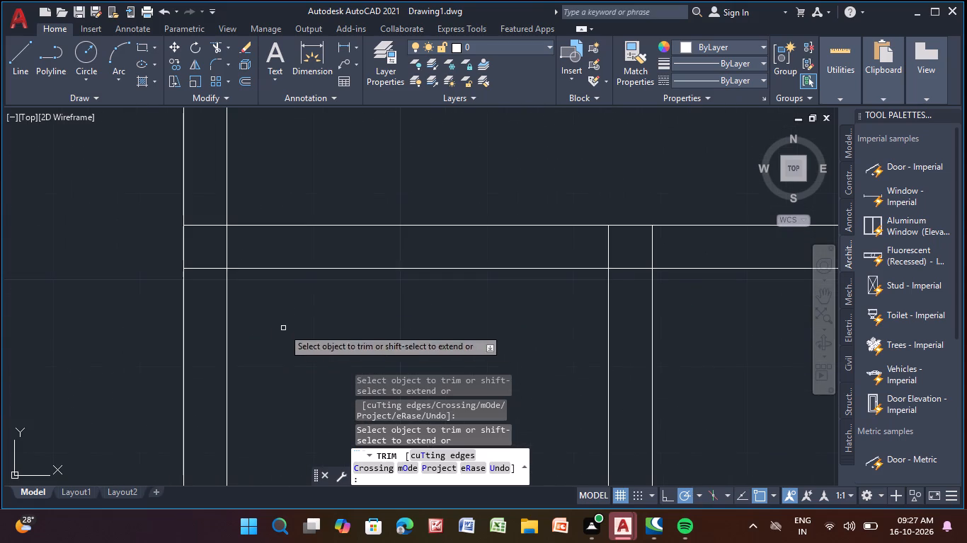
scroll(210, 230, up, 2)
drag(202, 211, 197, 344)
drag(189, 302, 266, 277)
Trim the top of the short vertical partition below the central room into an open T-junction with the central room's bottom partition.
scroll(321, 266, down, 4)
middle_drag(354, 304, 159, 308)
scroll(256, 274, up, 3)
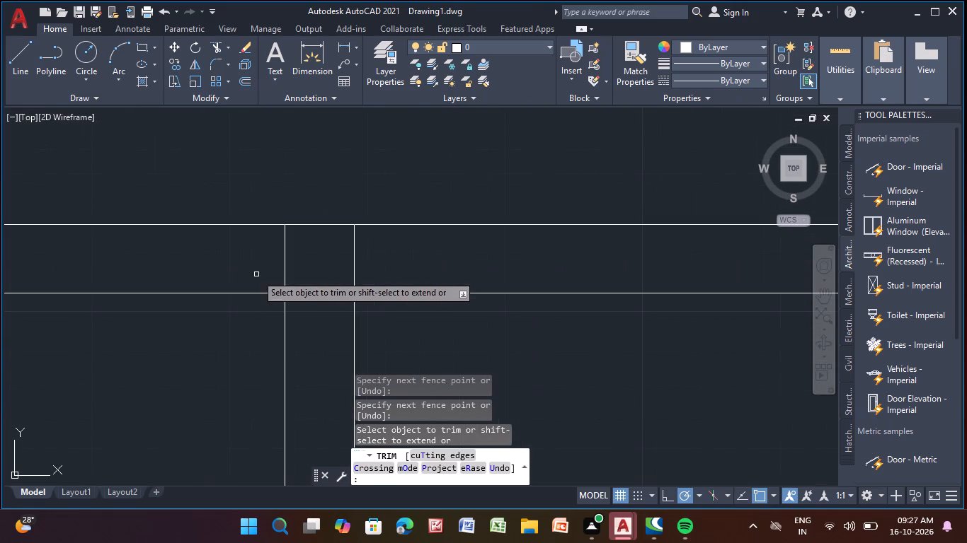
drag(253, 273, 357, 268)
drag(319, 289, 309, 320)
Trim the bottom of the vertical partition right of the central room into an open T-junction with the horizontal partition below it.
scroll(309, 320, down, 4)
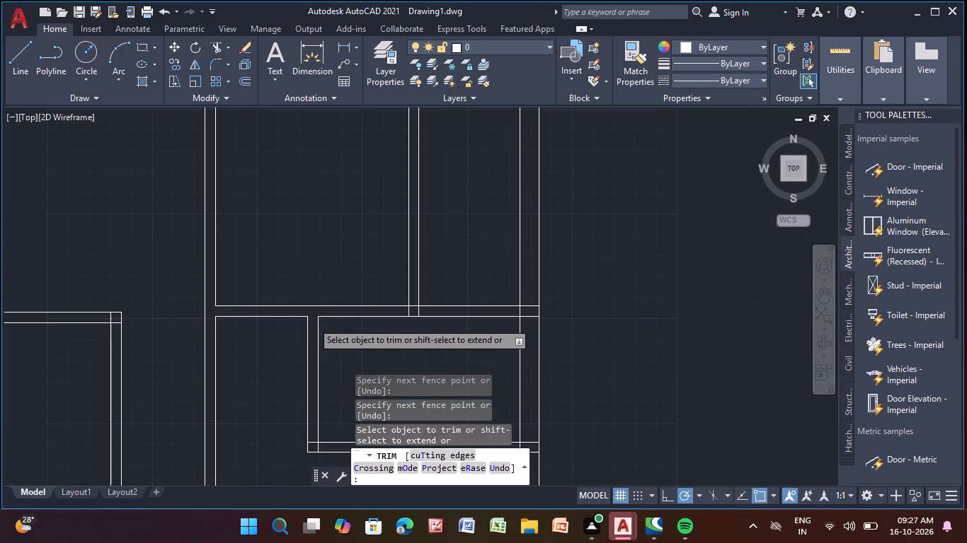
scroll(419, 300, up, 3)
drag(350, 347, 445, 345)
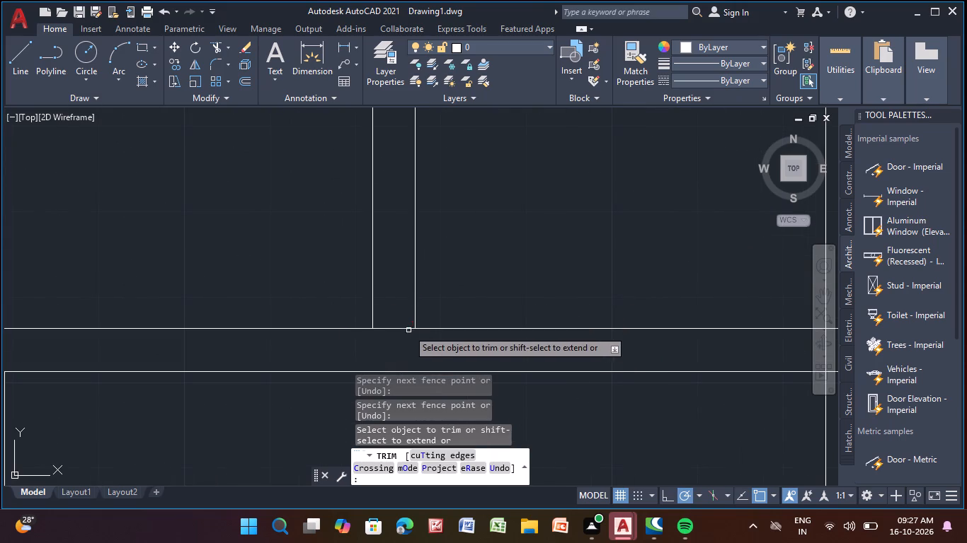
click(404, 327)
Trim the overlapping lines where the central room's bottom partition meets the right outer wall, opening the junction.
scroll(405, 327, down, 5)
middle_drag(422, 351, 316, 260)
scroll(331, 258, up, 5)
middle_drag(360, 256, 327, 278)
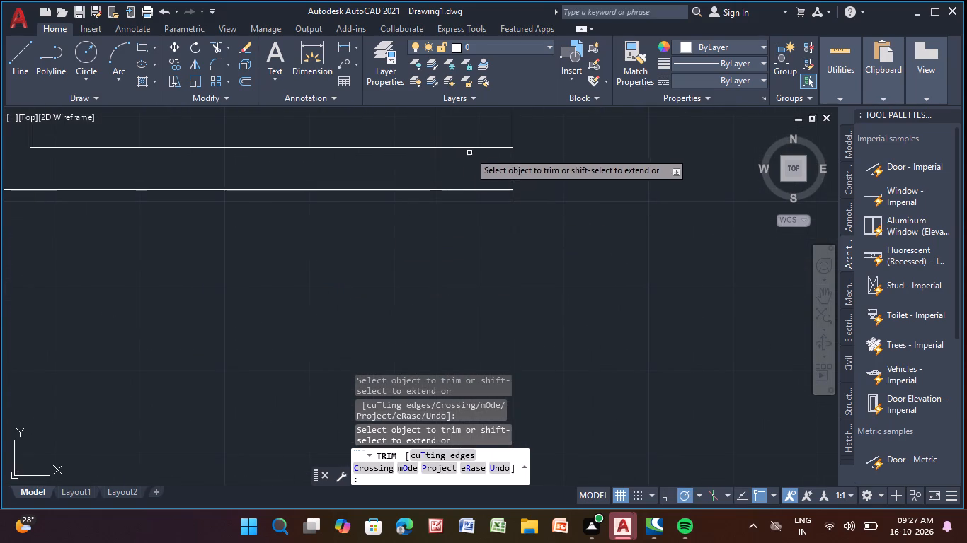
drag(459, 132, 474, 214)
drag(445, 171, 389, 175)
Trim the overlapping lines at the lower-left corner of the small room against the right outer wall into a clean corner.
scroll(383, 174, down, 5)
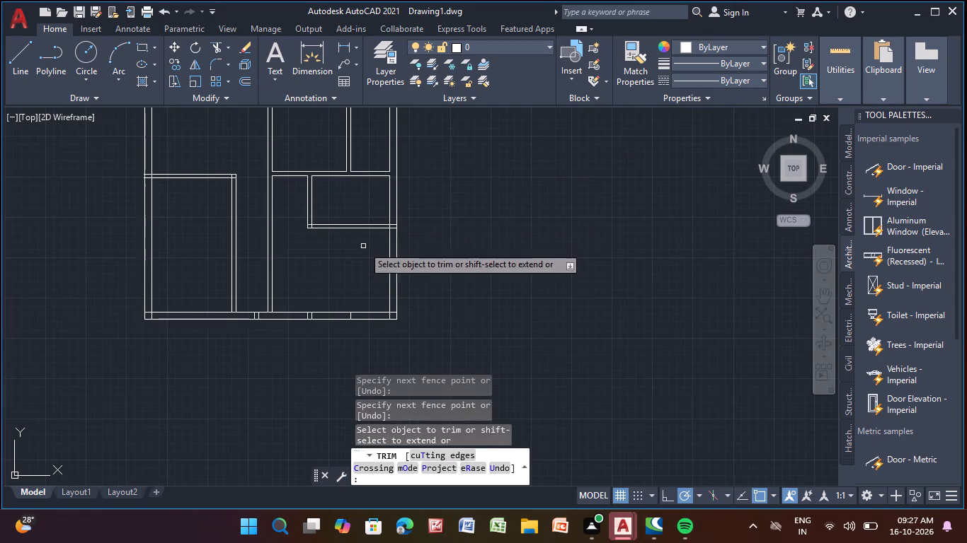
scroll(284, 219, up, 5)
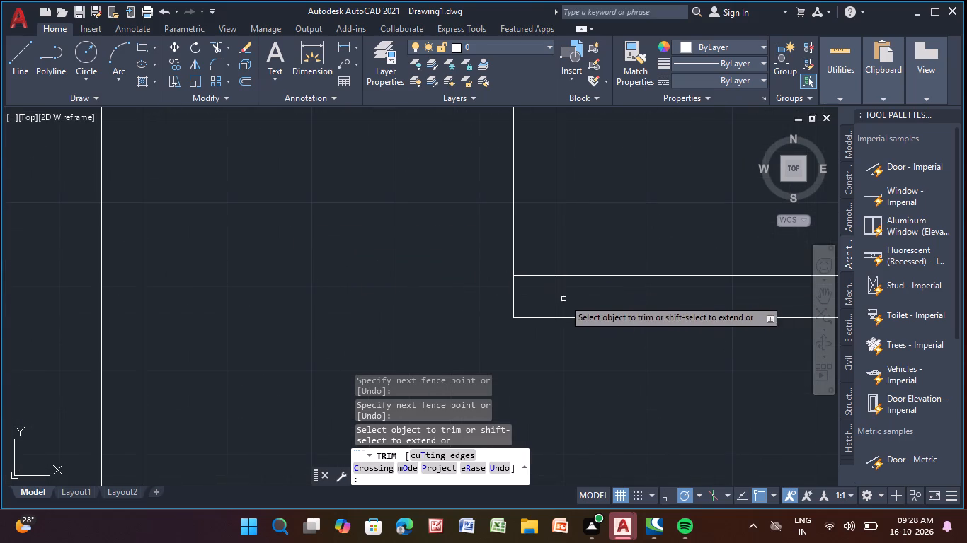
scroll(563, 299, up, 1)
drag(507, 246, 673, 291)
Trim the overlapping lines where the small right-hand room's bottom partition meets the right outer wall, opening the junction.
scroll(667, 289, down, 5)
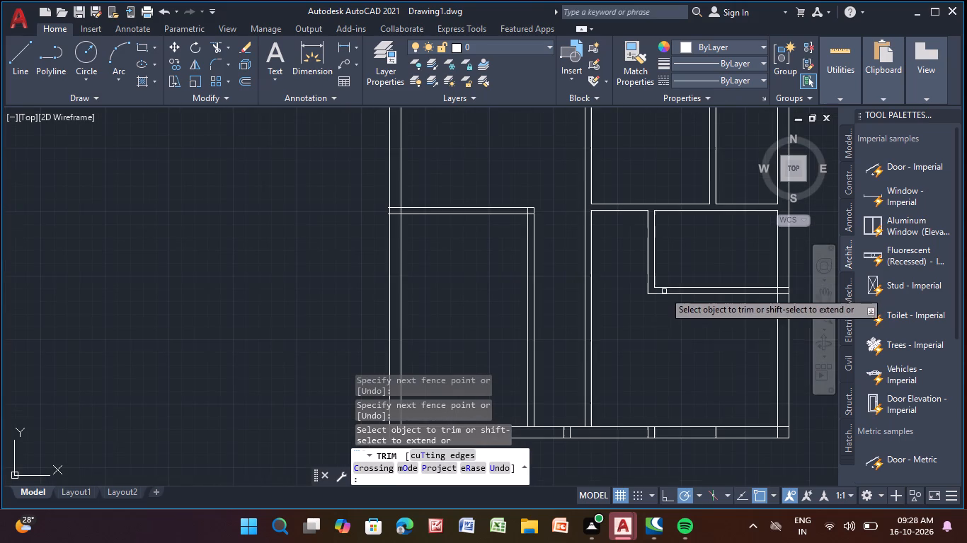
middle_drag(670, 327, 400, 300)
scroll(535, 267, up, 3)
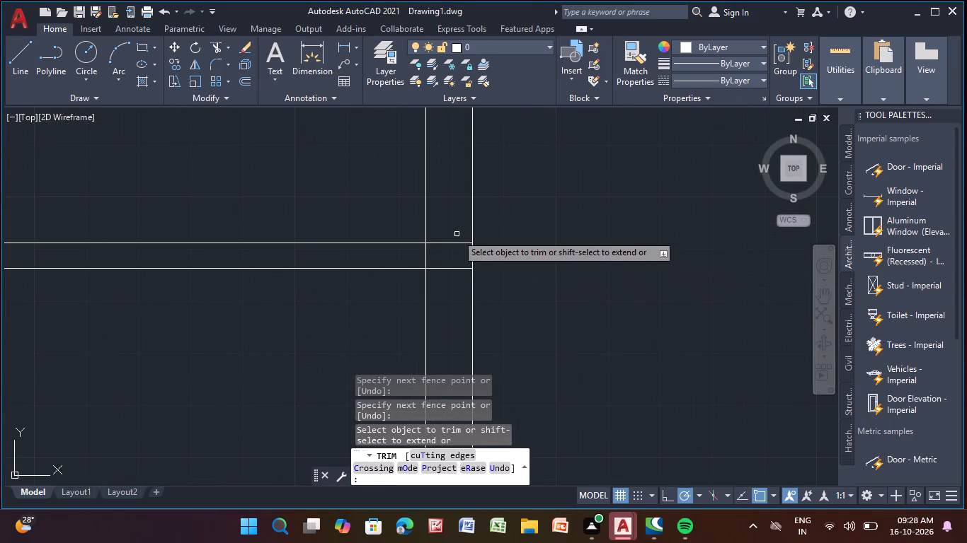
drag(454, 226, 464, 288)
drag(435, 243, 422, 247)
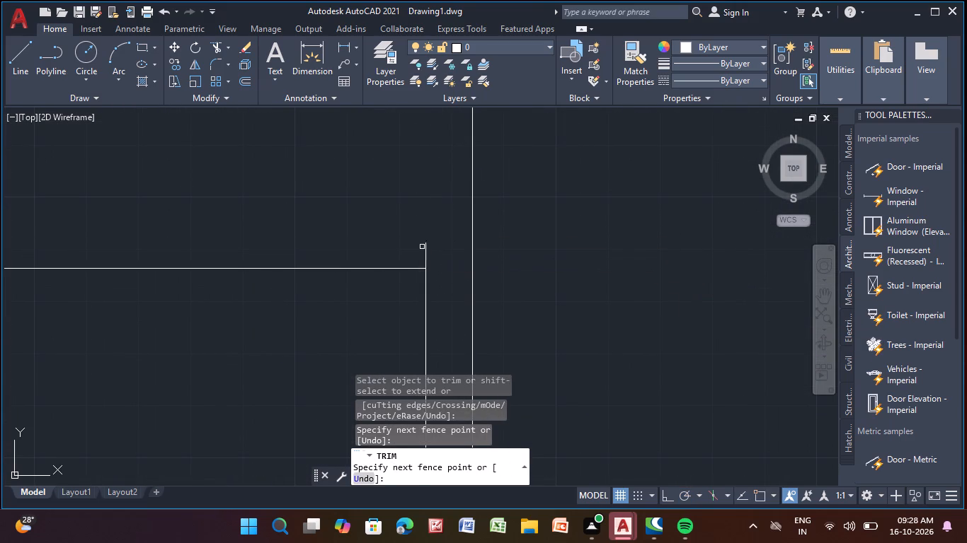
key(ctrl+z)
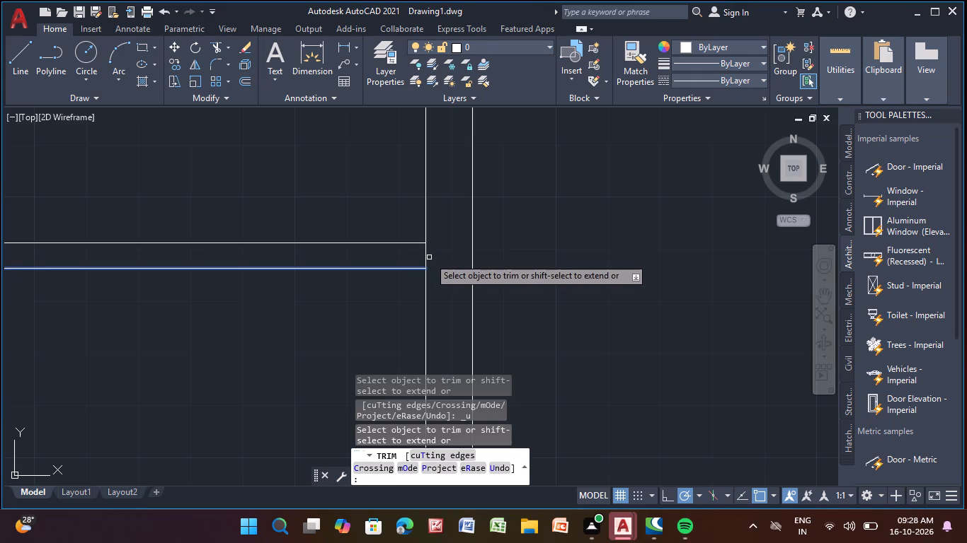
click(423, 253)
click(434, 256)
Trim the crossing inner wall lines at the building's lower-right outer corner into a clean corner.
scroll(434, 256, down, 3)
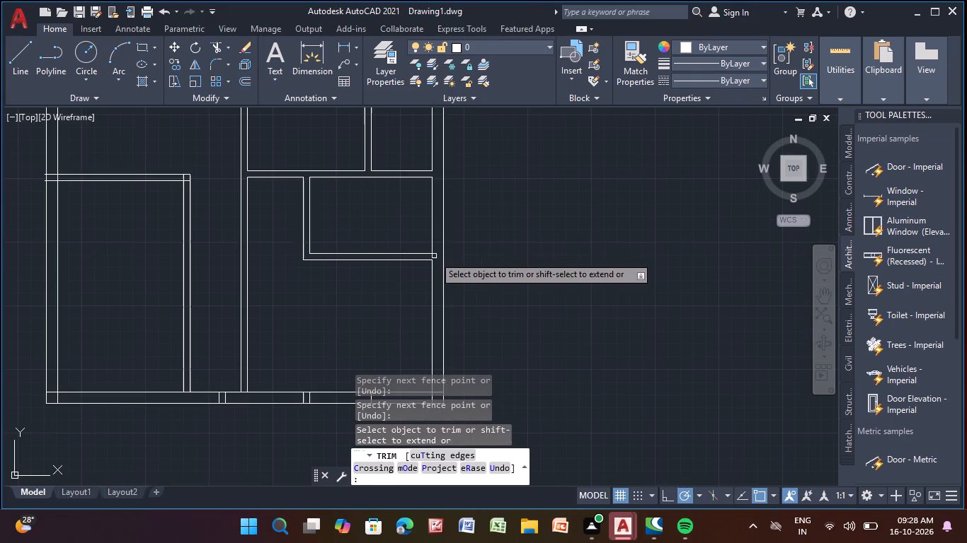
scroll(475, 299, down, 1)
middle_drag(483, 274, 440, 165)
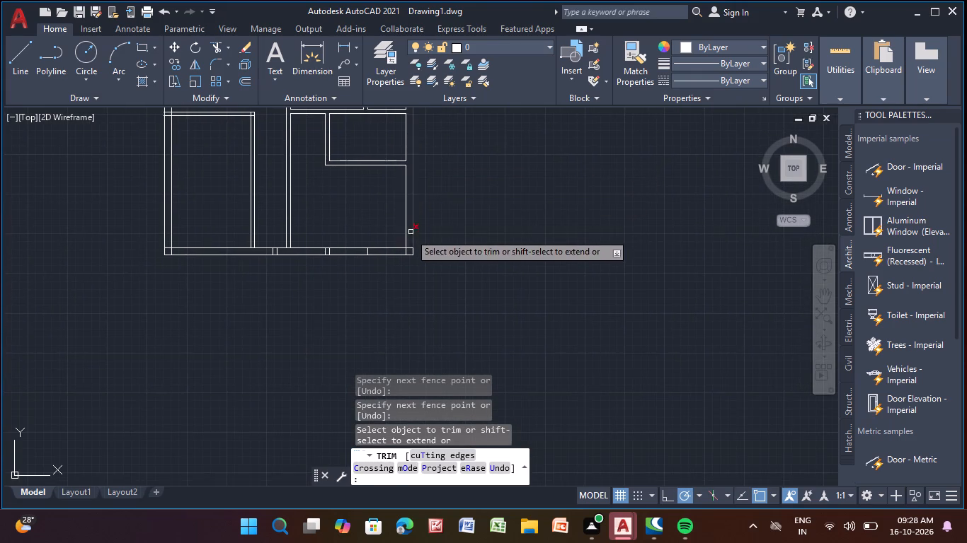
scroll(415, 265, up, 4)
drag(358, 143, 315, 176)
Trim away the leftover partition line stubs crossing the thickness of the bottom outer wall.
scroll(314, 176, down, 3)
middle_drag(314, 176, 593, 197)
scroll(389, 199, up, 3)
drag(389, 199, 401, 198)
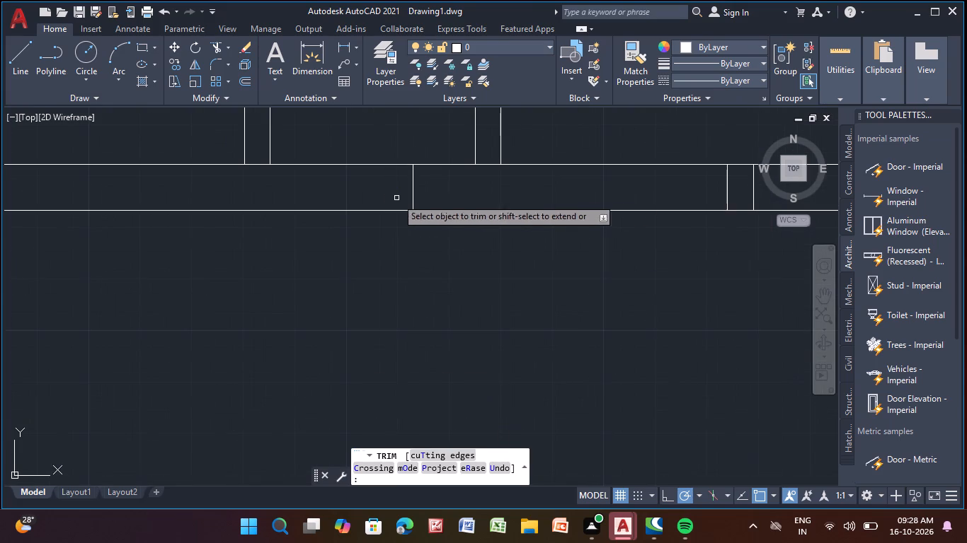
drag(401, 198, 540, 183)
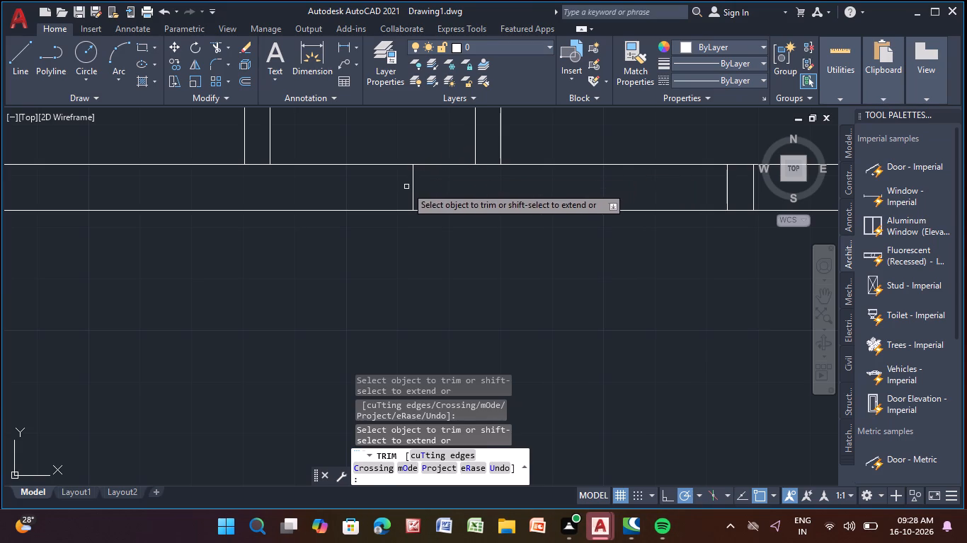
drag(405, 187, 466, 173)
scroll(477, 181, down, 3)
middle_drag(468, 187, 328, 238)
scroll(411, 227, up, 4)
drag(287, 269, 328, 267)
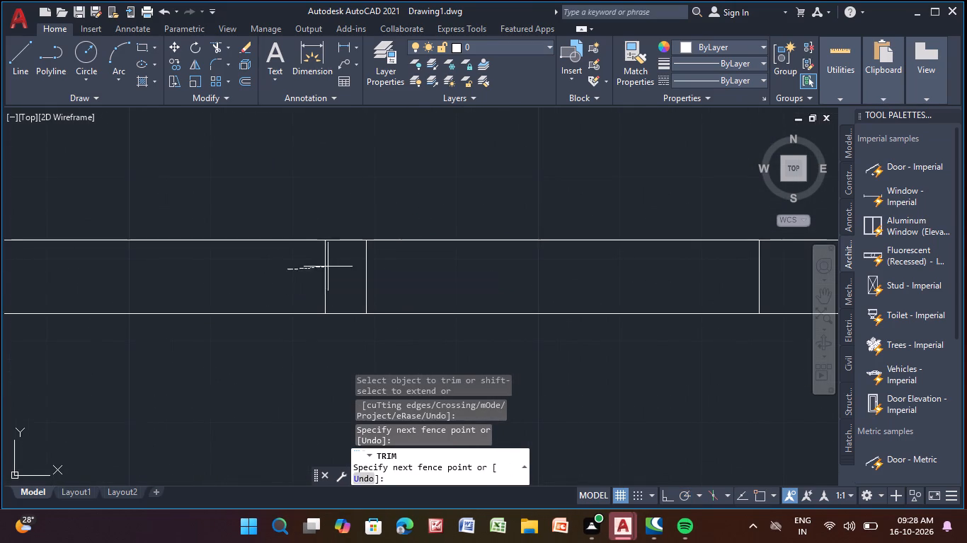
drag(328, 267, 461, 258)
scroll(481, 255, down, 2)
middle_drag(481, 255, 365, 289)
drag(469, 300, 496, 296)
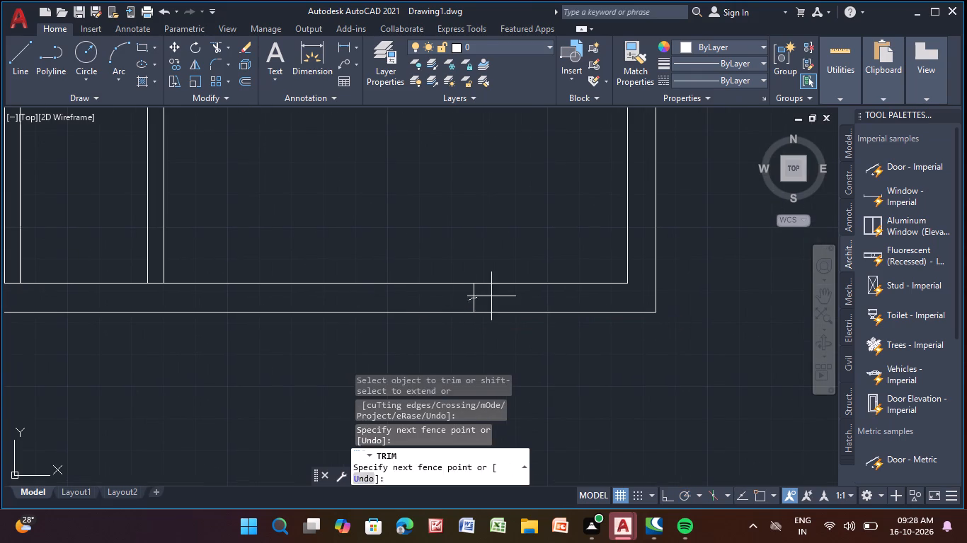
drag(496, 296, 517, 296)
Trim the crossing inner wall lines at the building's lower-left outer corner into a clean corner.
scroll(517, 296, down, 2)
scroll(186, 294, up, 5)
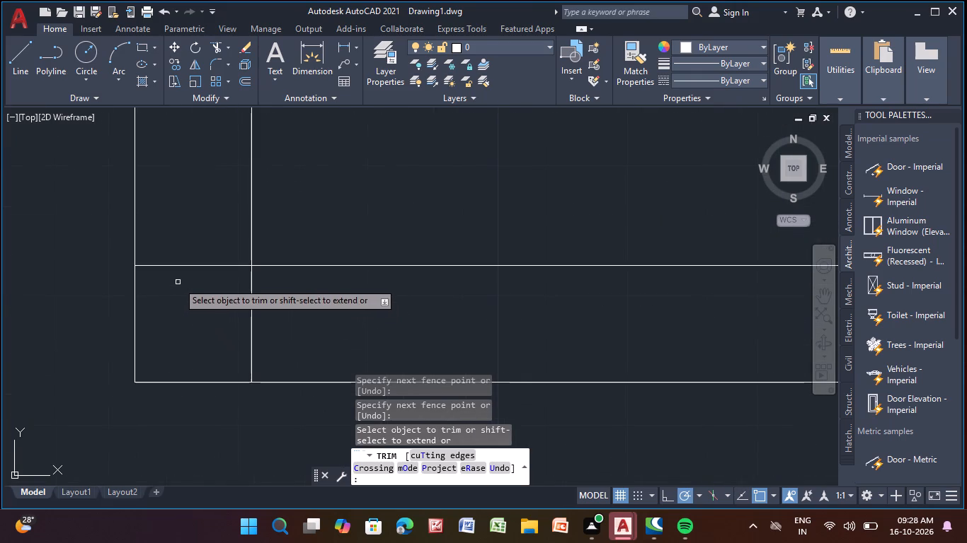
drag(178, 259, 369, 317)
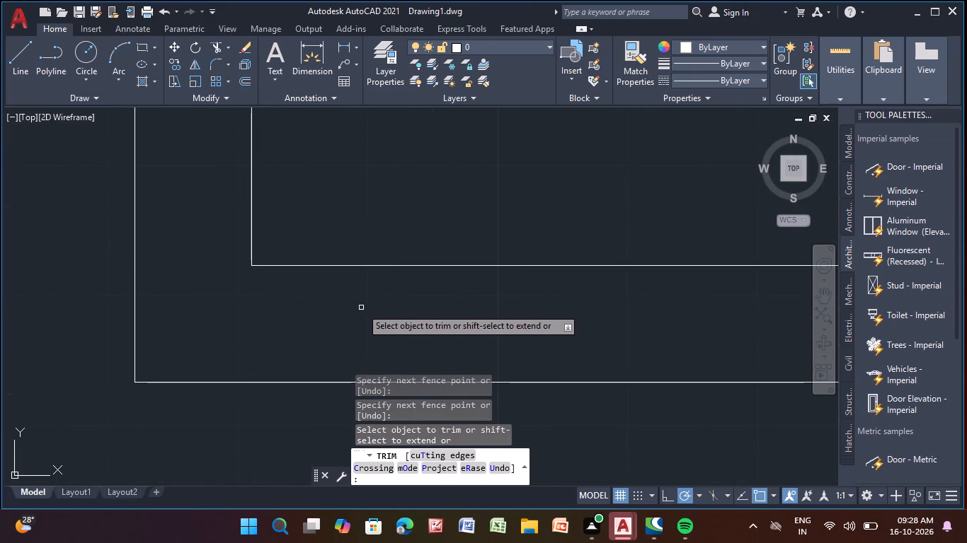
Trim the bottom outer wall's inner line between the faces of the lower-left room's right partition, opening the junction.
scroll(361, 308, down, 2)
scroll(437, 268, down, 3)
middle_drag(437, 267, 394, 277)
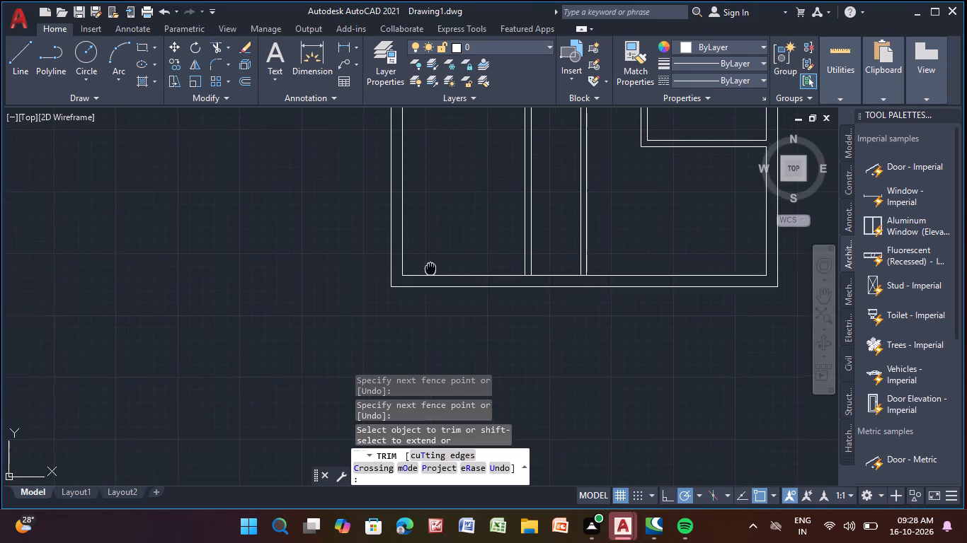
middle_drag(394, 277, 263, 311)
scroll(355, 317, up, 4)
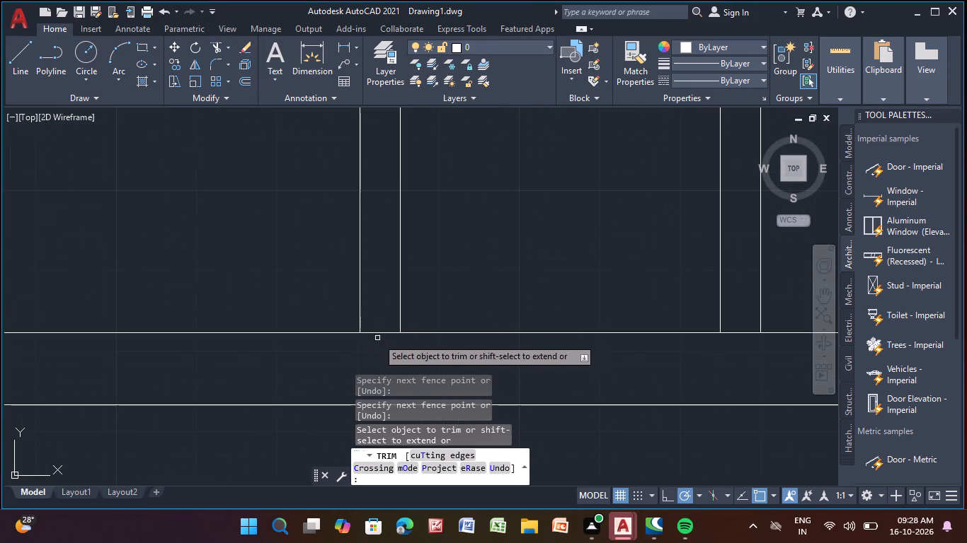
drag(378, 330, 384, 344)
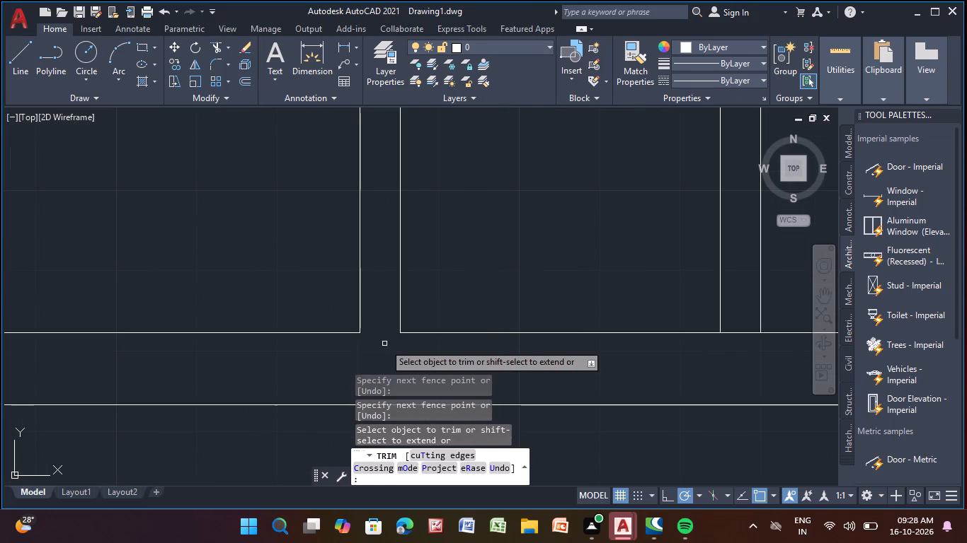
Trim the bottom outer wall's inner line between the faces of the long vertical partition, opening the junction.
scroll(497, 313, down, 3)
middle_drag(497, 313, 440, 324)
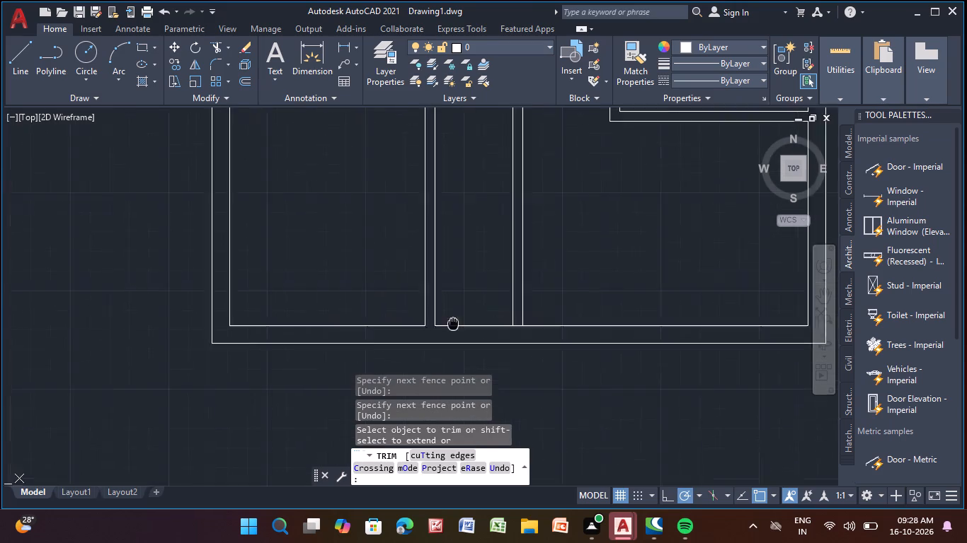
middle_drag(440, 324, 308, 331)
scroll(408, 350, up, 5)
drag(328, 332, 338, 393)
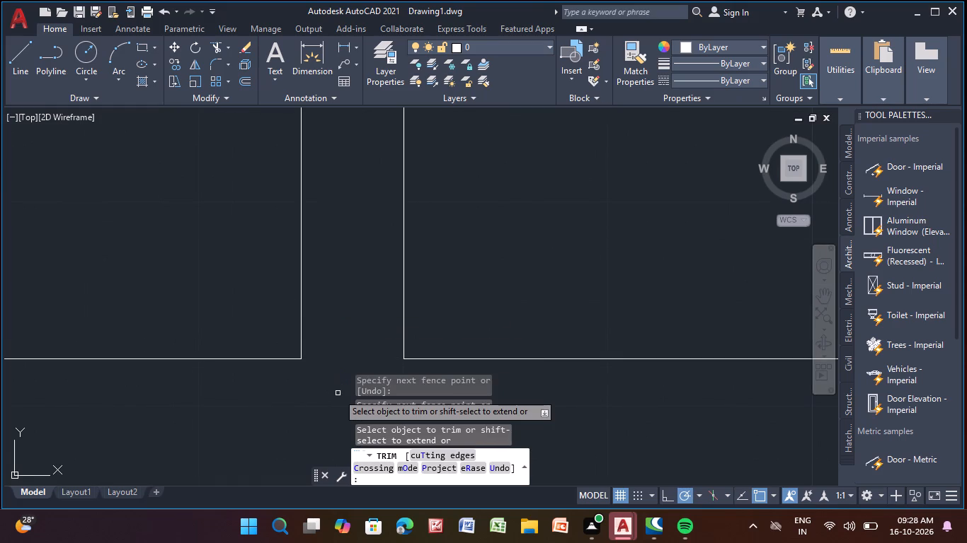
Trim the lower-left room's top partition into an open T-junction with the left outer wall, removing the stubs overhanging the outer face.
scroll(335, 392, down, 5)
scroll(252, 285, down, 2)
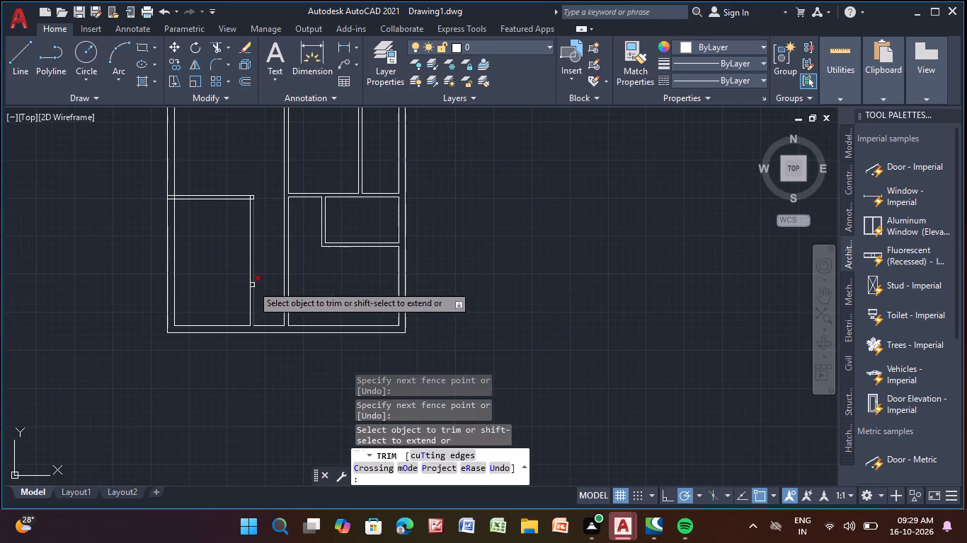
middle_drag(224, 279, 385, 419)
scroll(363, 343, up, 3)
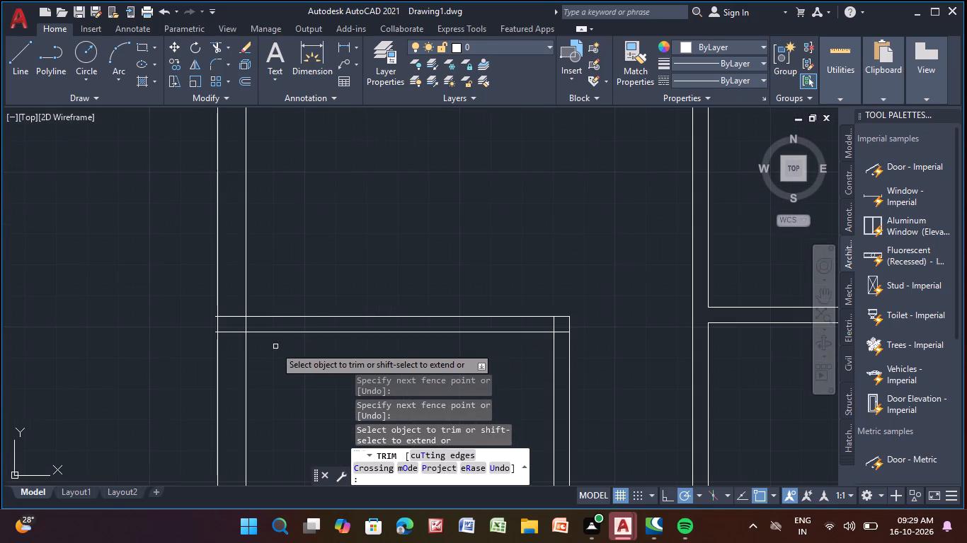
scroll(264, 345, up, 2)
drag(171, 259, 161, 344)
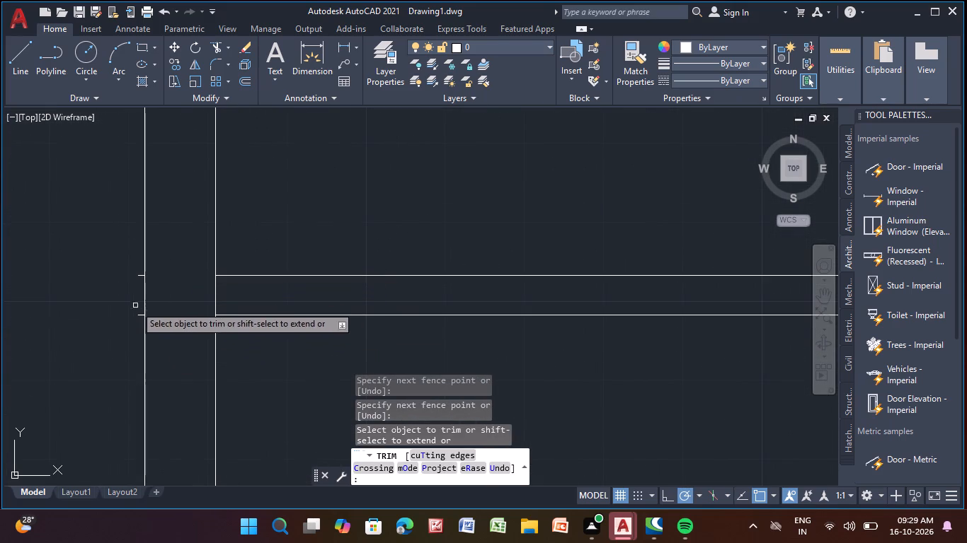
scroll(132, 279, up, 3)
click(156, 259)
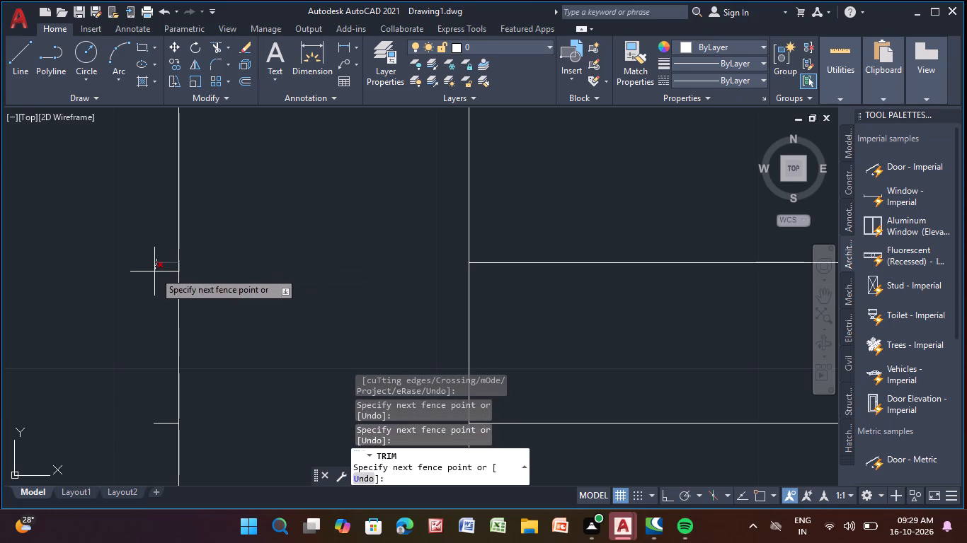
click(158, 437)
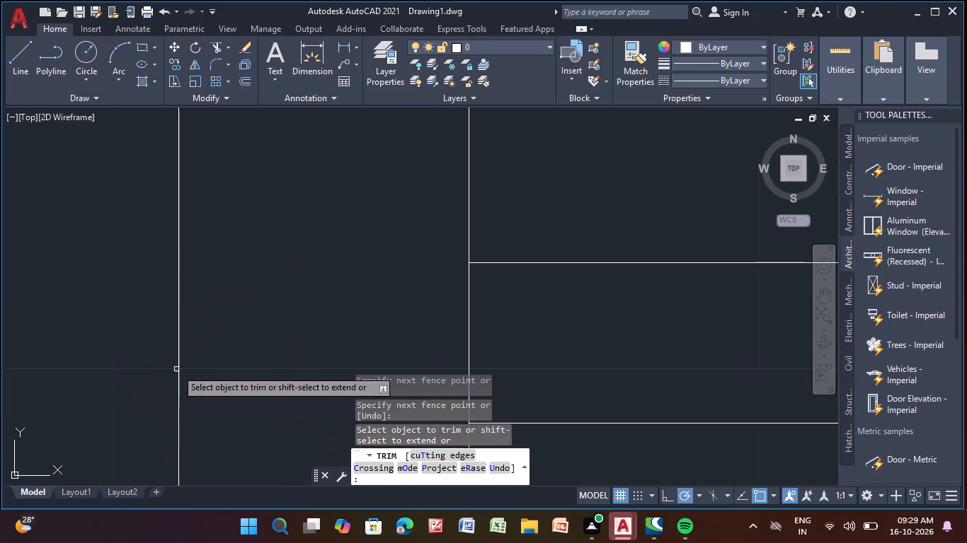
scroll(228, 370, down, 3)
scroll(292, 355, down, 1)
drag(292, 355, 362, 369)
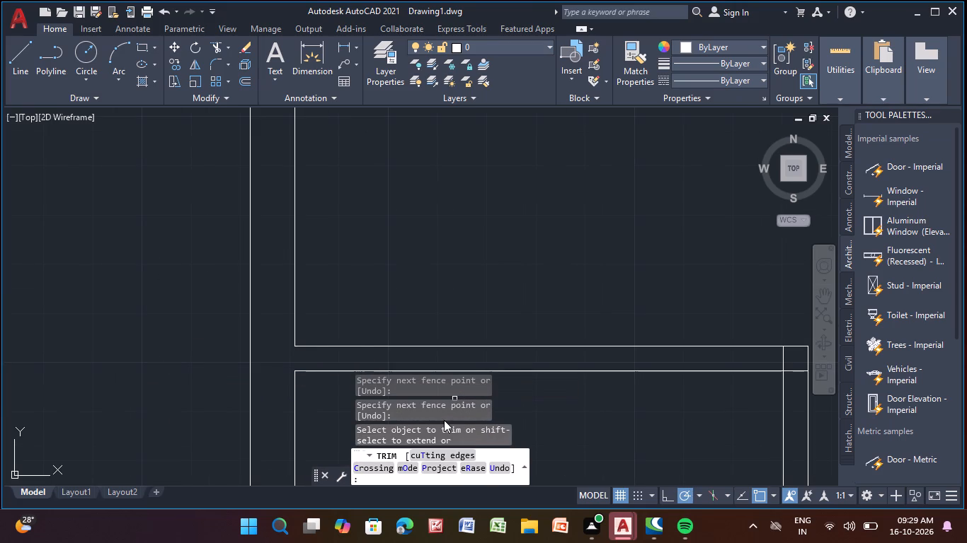
Trim the overlapping inner lines at the lower-left room's upper-right partition corner, keeping the outer corner lines intact.
middle_drag(587, 424, 280, 443)
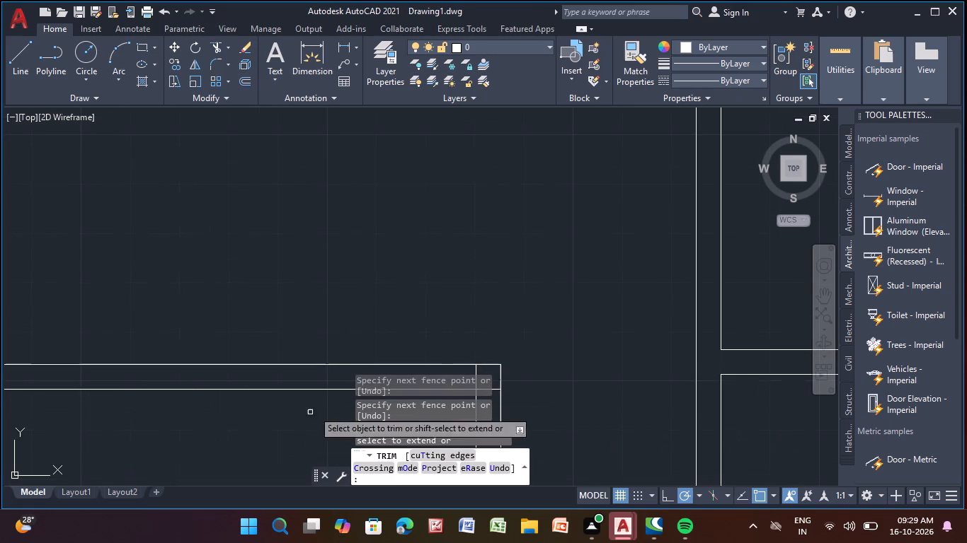
middle_drag(301, 404, 254, 153)
middle_drag(255, 153, 205, 270)
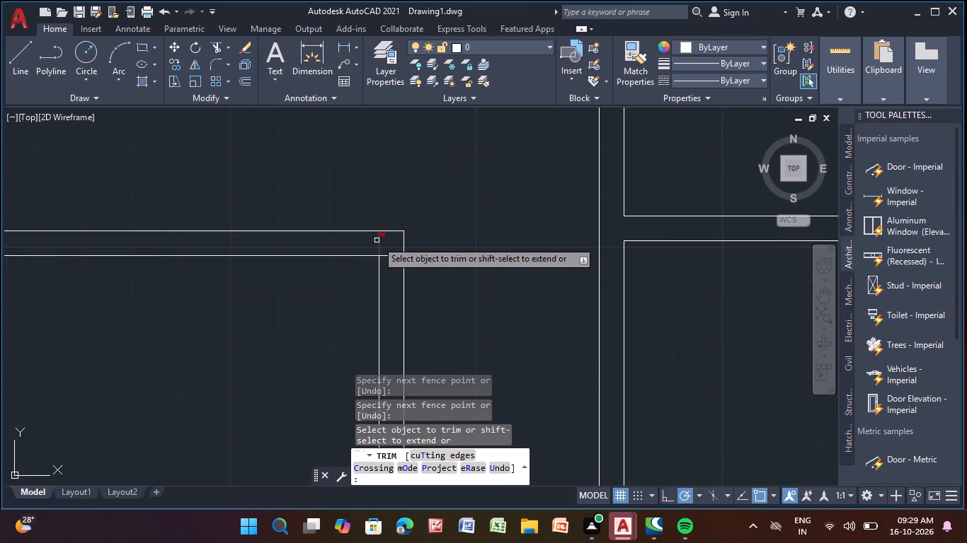
scroll(377, 240, up, 2)
drag(377, 240, 433, 300)
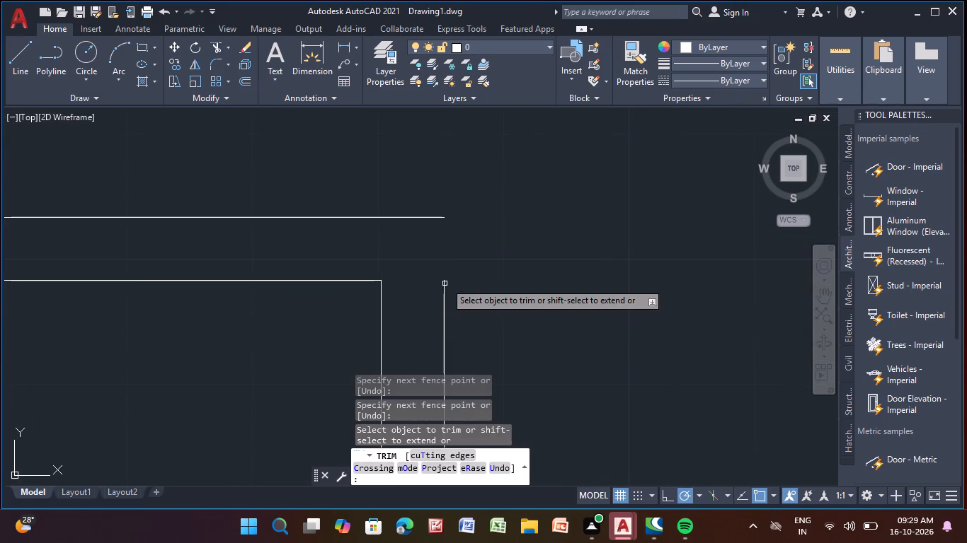
key(ctrl+z)
scroll(454, 277, down, 2)
middle_drag(454, 277, 168, 276)
scroll(278, 308, up, 3)
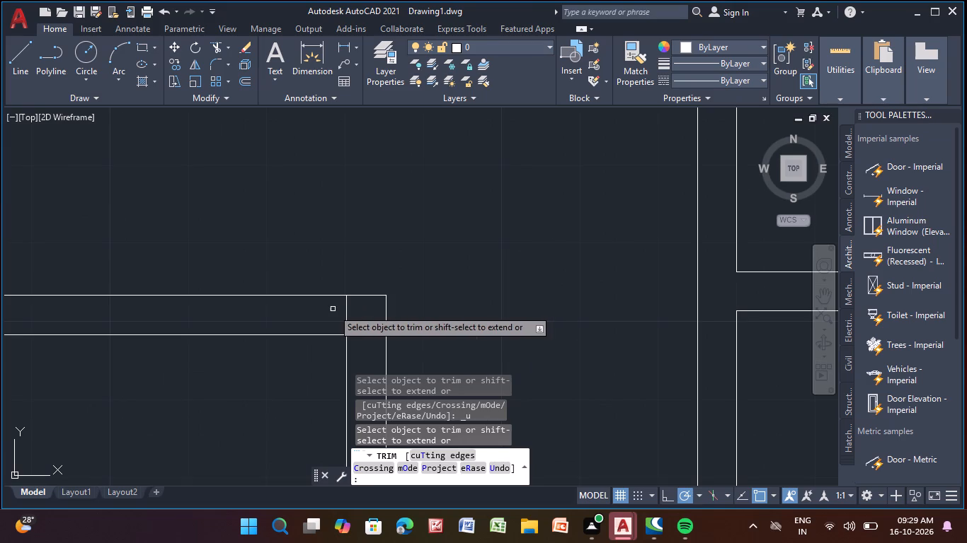
drag(333, 309, 371, 356)
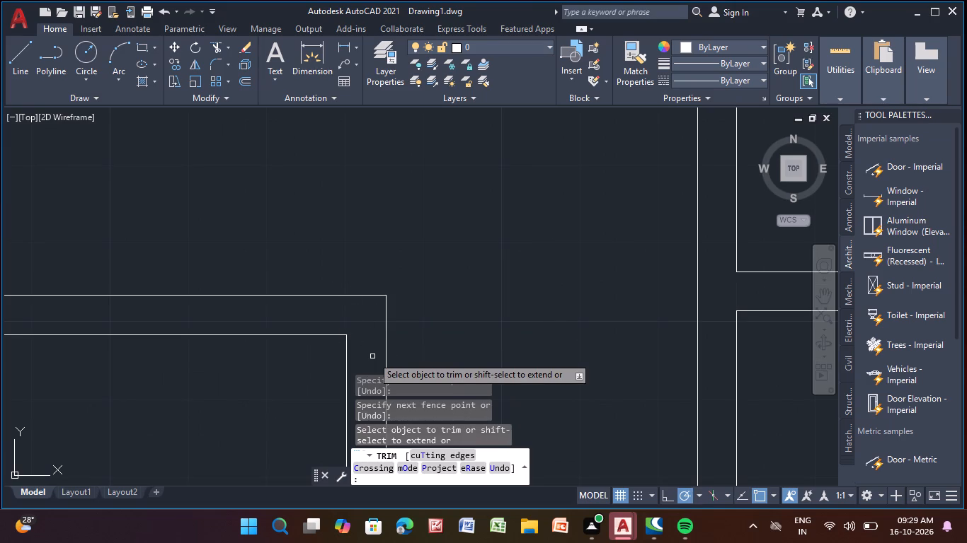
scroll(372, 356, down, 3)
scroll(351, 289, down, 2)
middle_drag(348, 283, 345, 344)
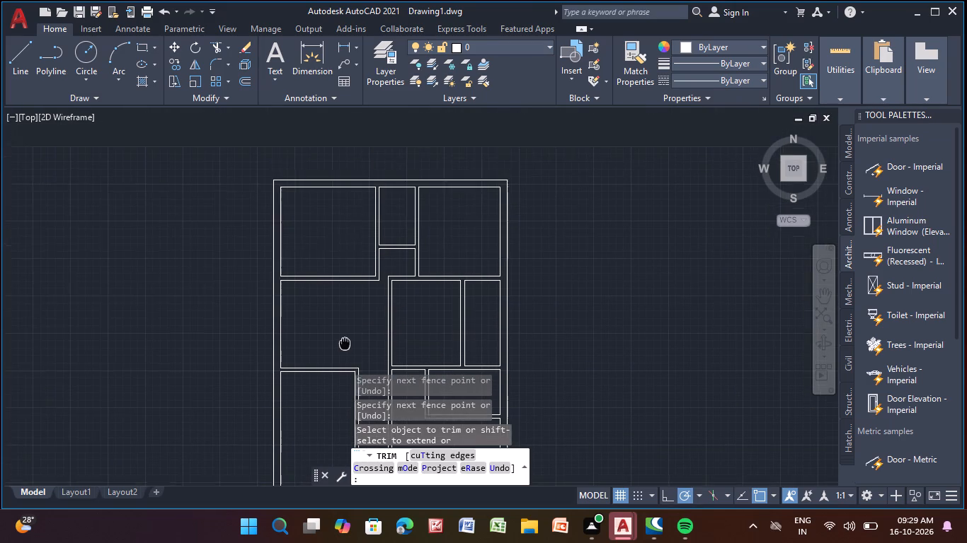
Finish trimming and look over the whole floor plan's walls and junctions.
middle_drag(345, 344, 341, 342)
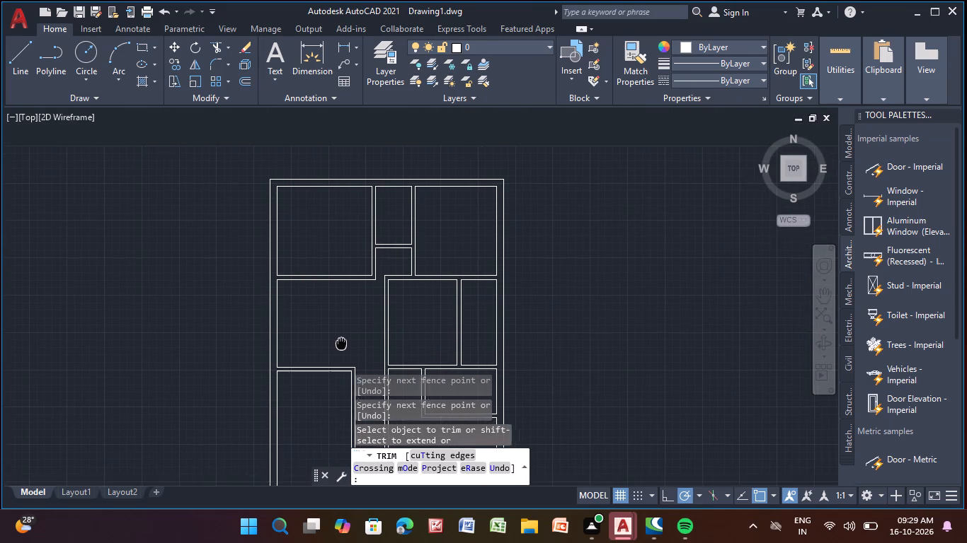
middle_drag(341, 342, 321, 322)
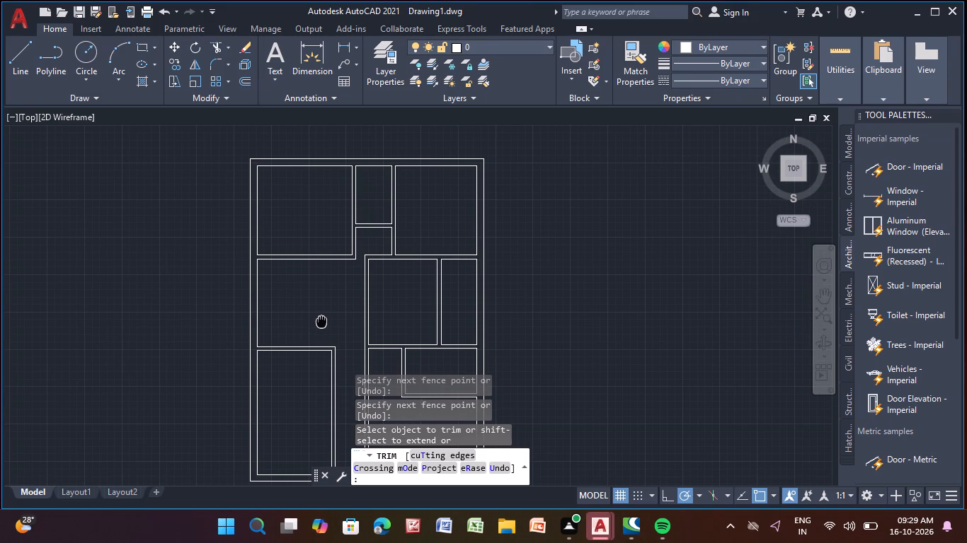
middle_drag(321, 322, 321, 321)
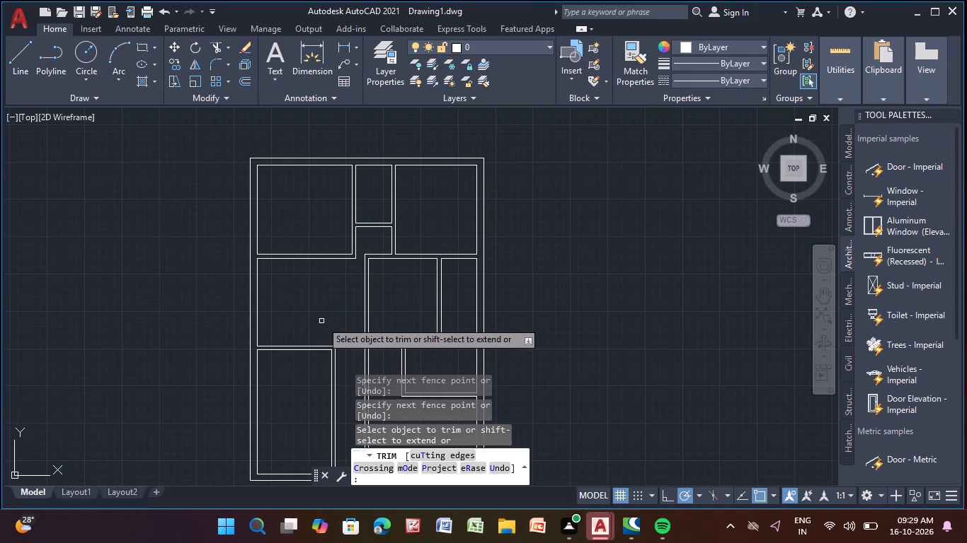
scroll(320, 321, down, 1)
middle_drag(320, 321, 265, 262)
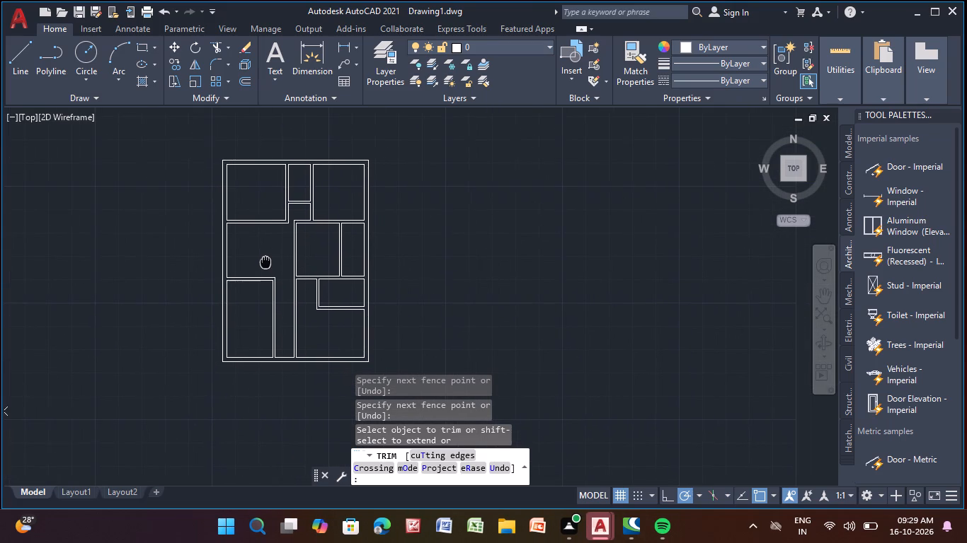
middle_drag(265, 262, 265, 262)
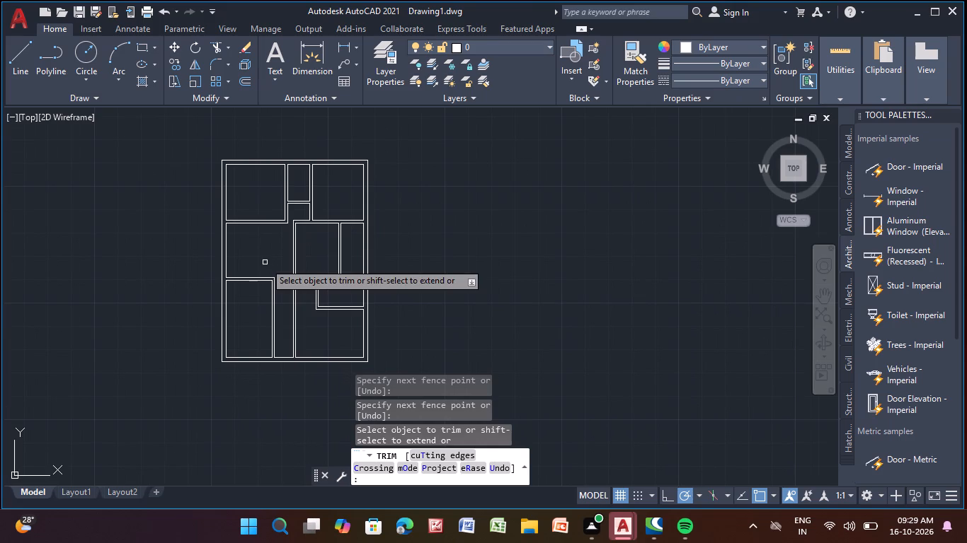
key(Escape)
key(Escape)
key(Escape)
key(Escape)
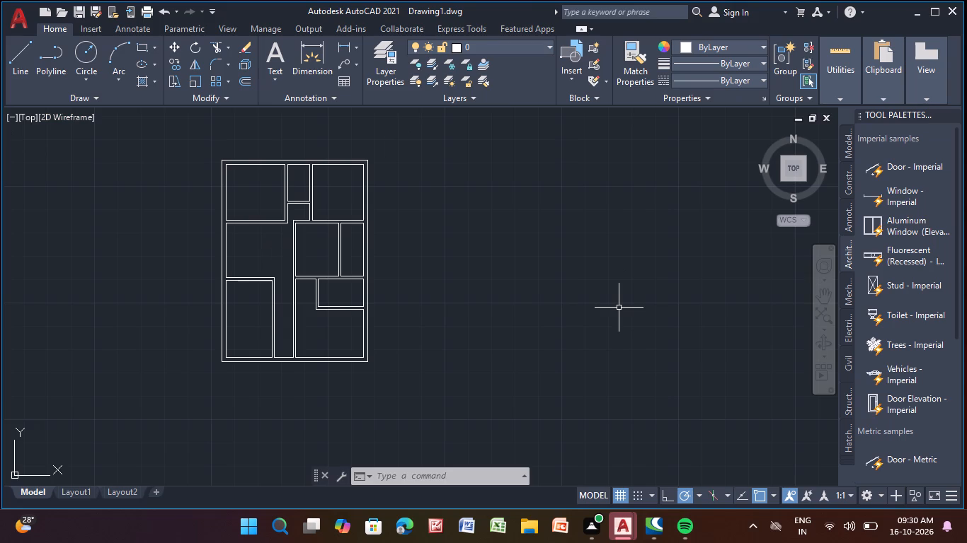
Set the current object colour to 215,235,210 for new objects.
middle_drag(239, 216, 253, 236)
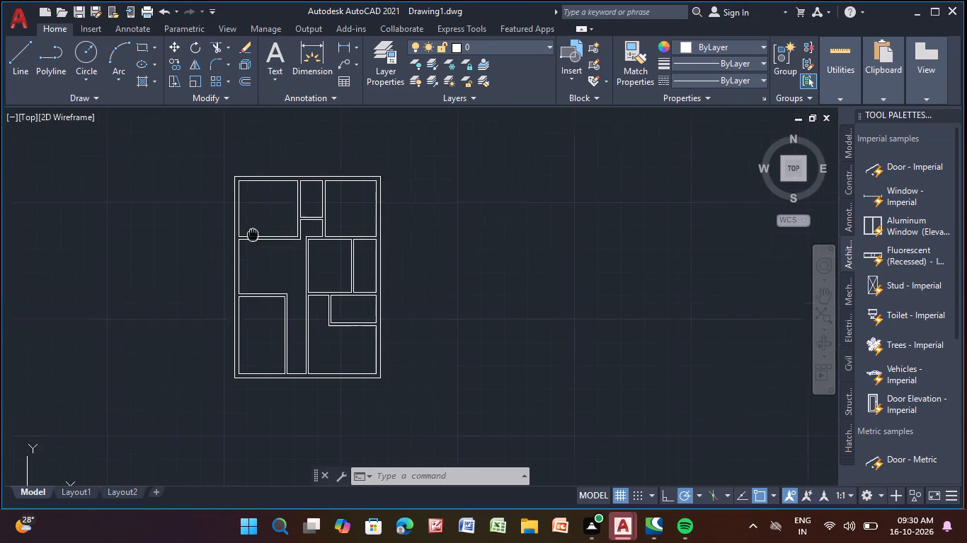
middle_drag(253, 236, 253, 243)
scroll(253, 248, up, 2)
middle_drag(254, 235, 246, 365)
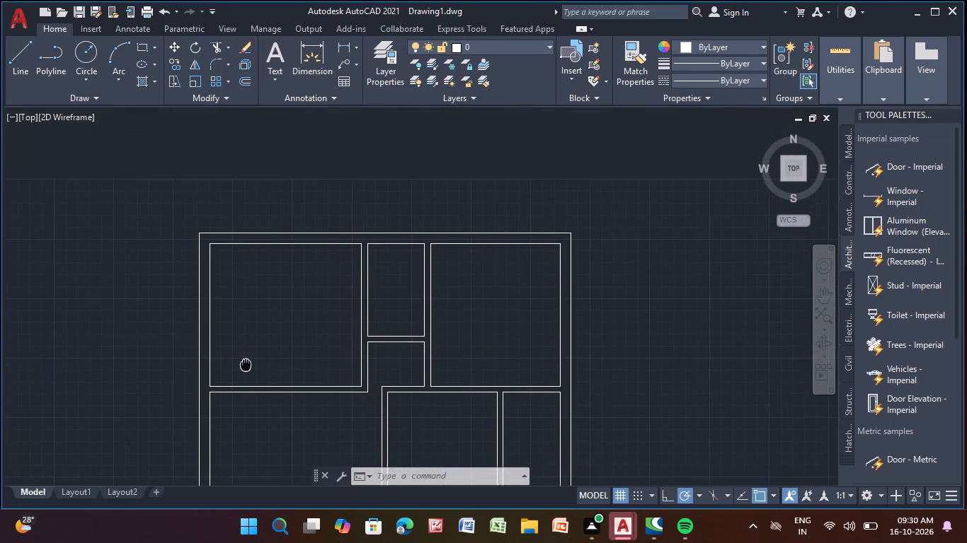
middle_drag(246, 365, 246, 363)
scroll(246, 363, up, 1)
click(716, 45)
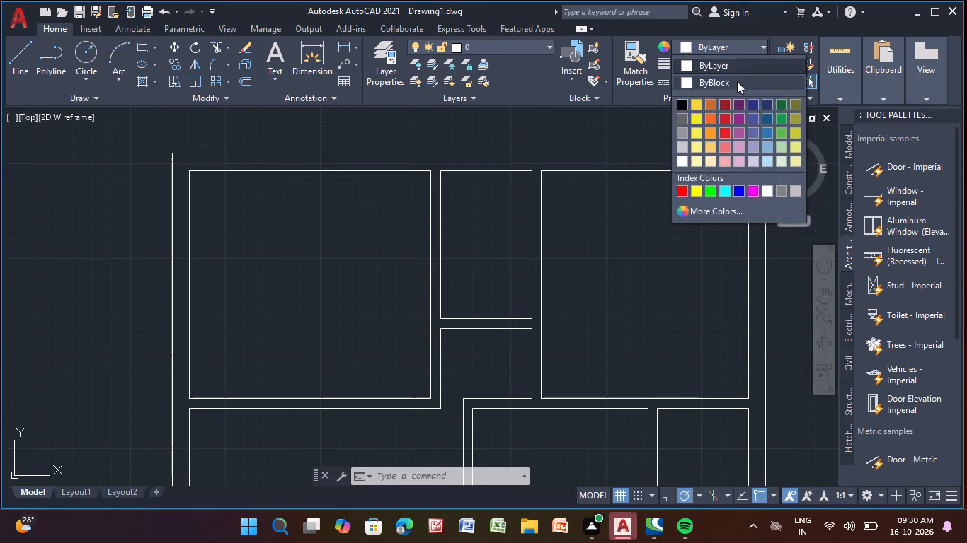
click(783, 166)
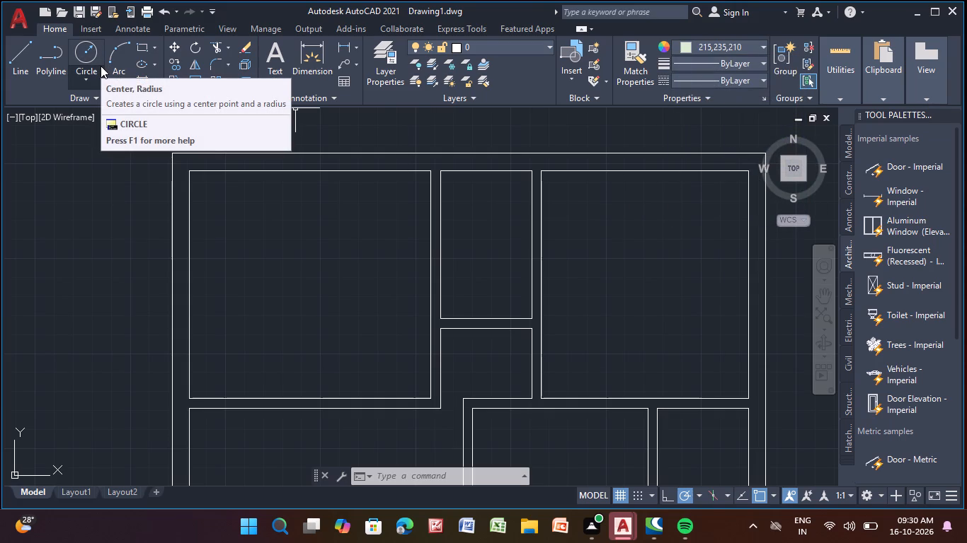
Draw a wide rectangle about 4'-1" high inside the upper-left room, slightly clear of its left and top walls.
click(147, 49)
click(202, 199)
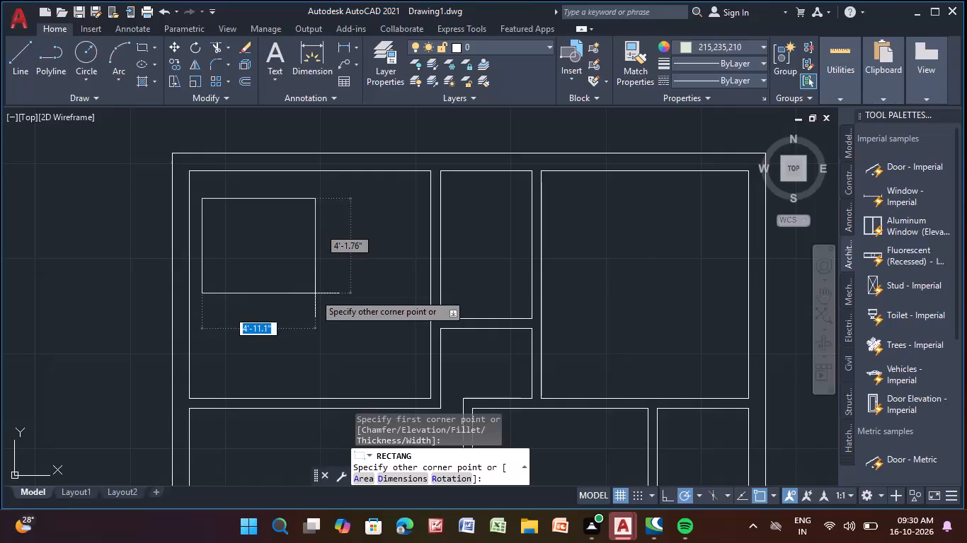
click(333, 291)
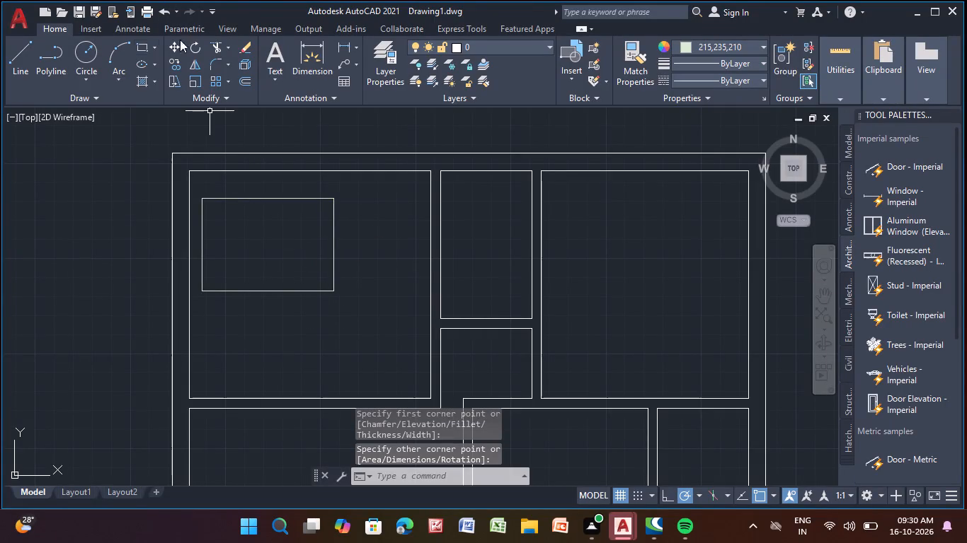
Draw a small upright rectangle inside the large rectangle, near its upper-left corner.
click(142, 45)
scroll(207, 208, up, 2)
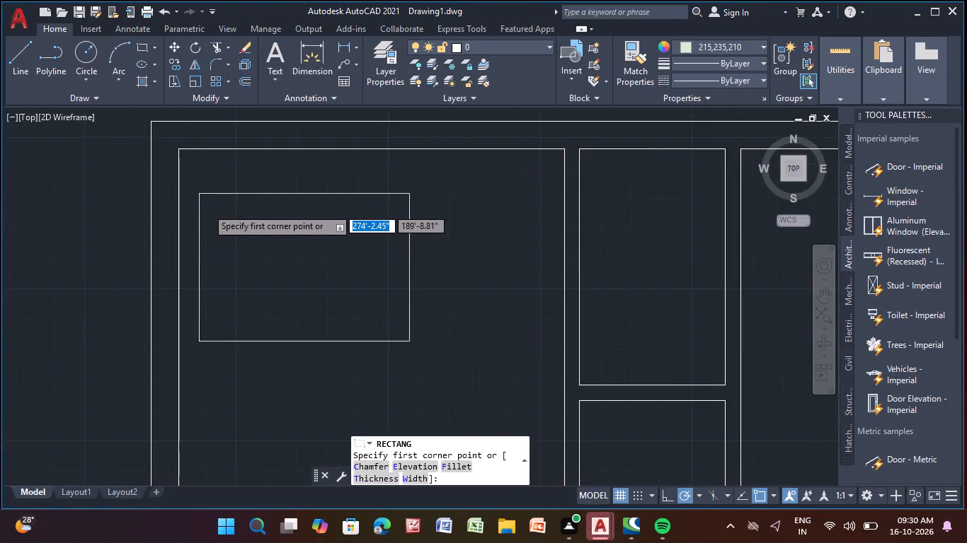
click(217, 202)
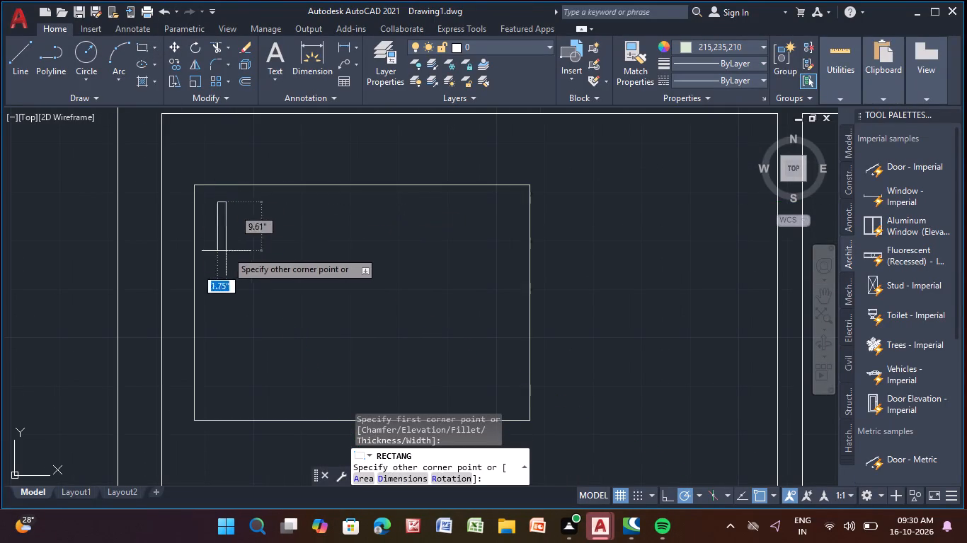
click(259, 272)
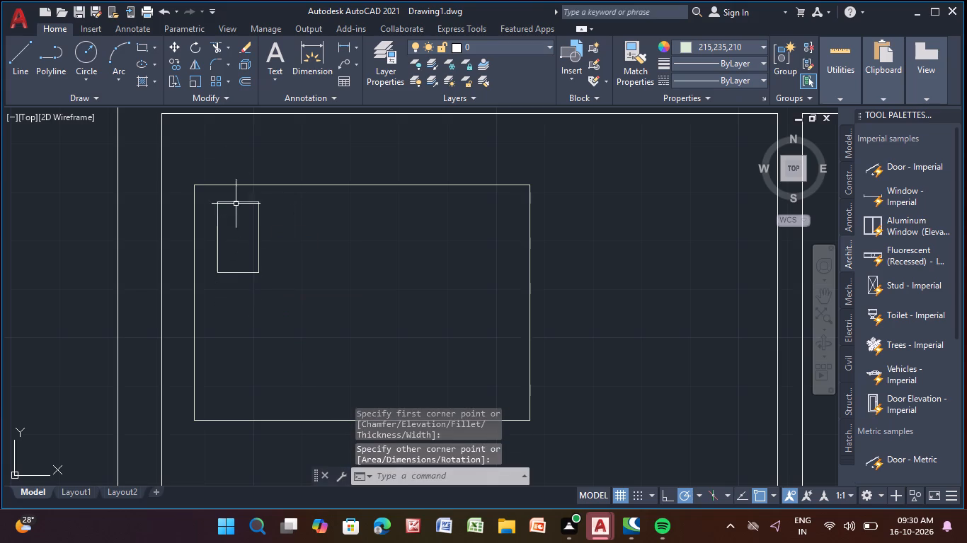
Copy the small upright rectangle straight down about 1'-11", placing the copy near the large rectangle's lower-left corner.
click(181, 61)
click(243, 270)
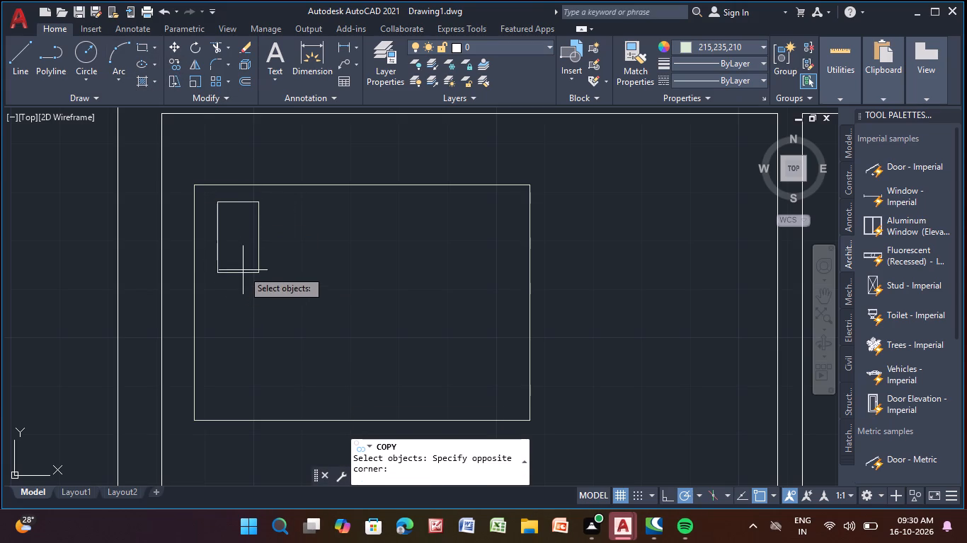
click(240, 274)
right_click(240, 274)
click(240, 274)
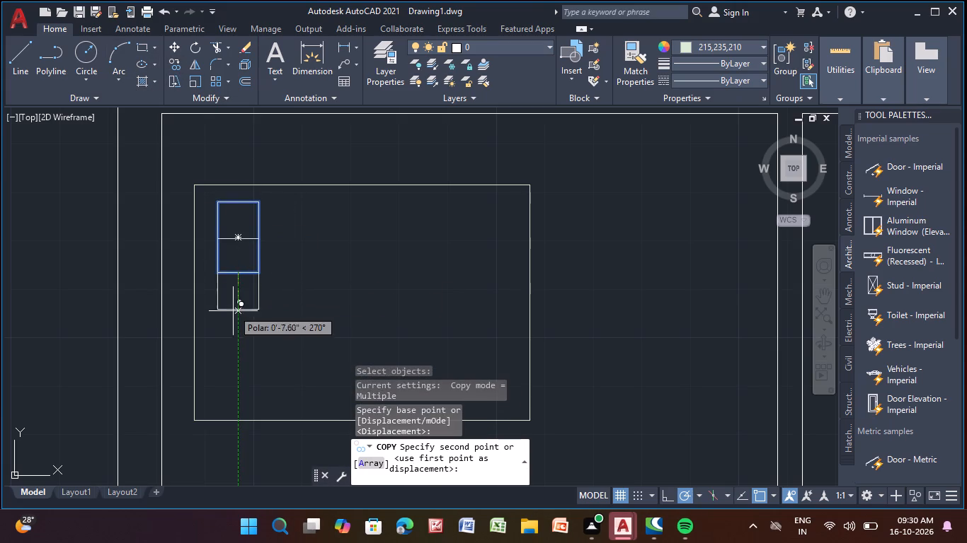
click(233, 386)
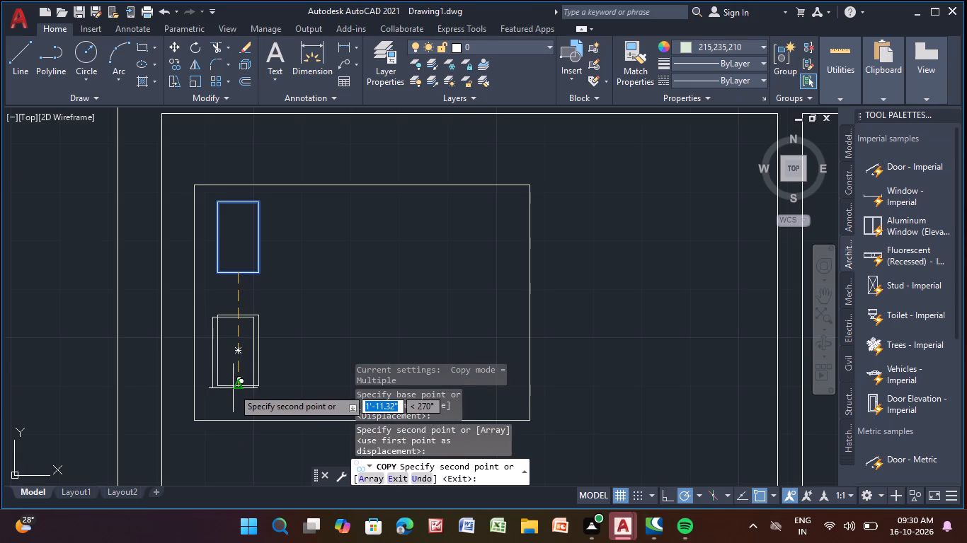
key(Escape)
key(Escape)
key(Escape)
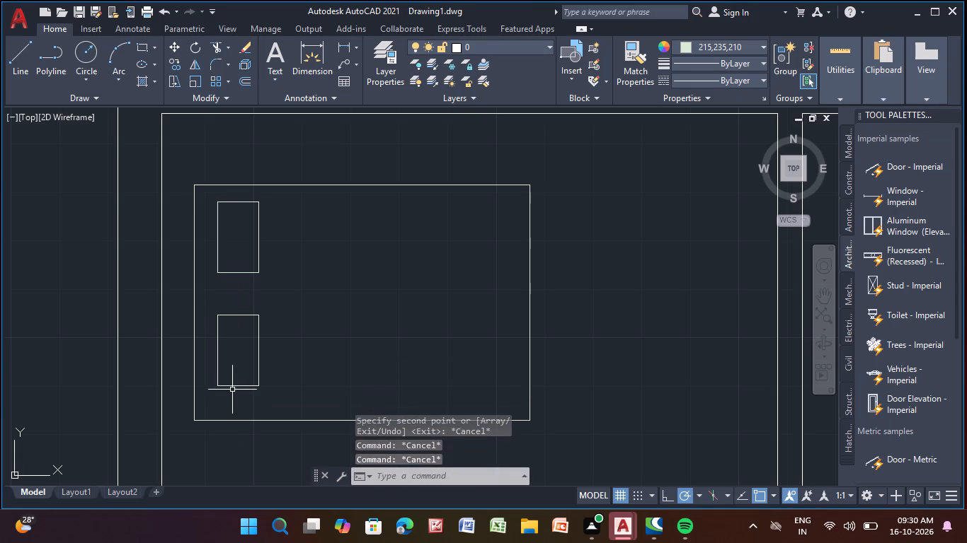
Draw a strip outside the large rectangle's right edge with lines about 2.5" right, about 4'-0.7" down, and back to the edge.
click(16, 55)
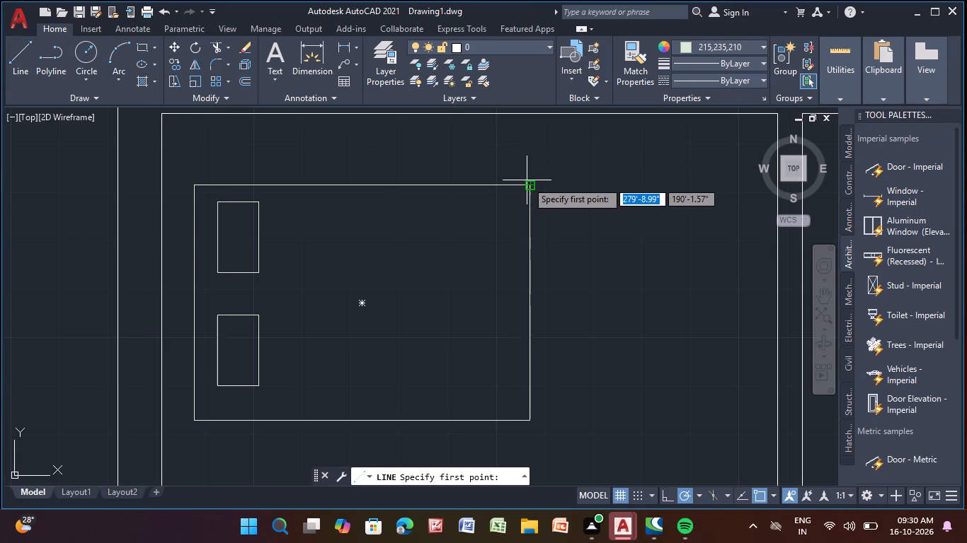
click(527, 187)
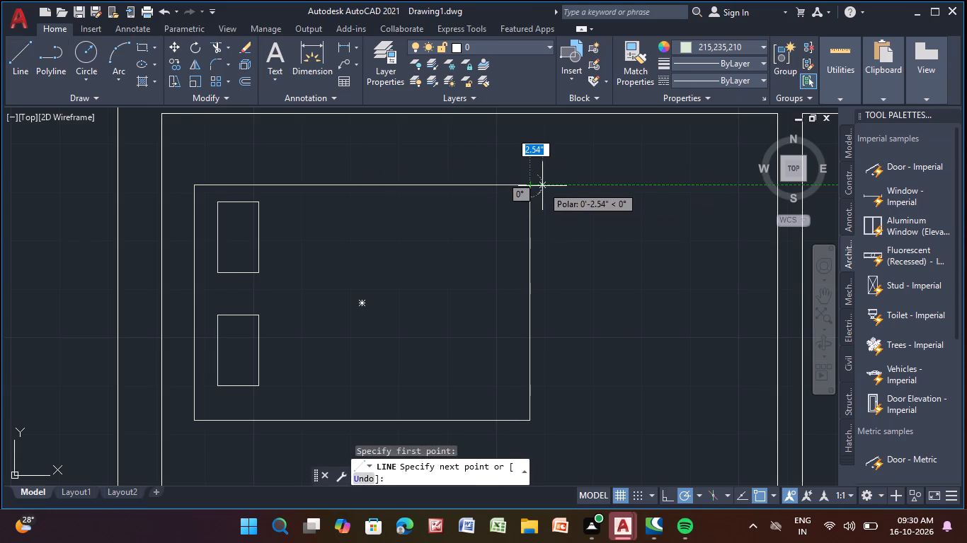
click(542, 186)
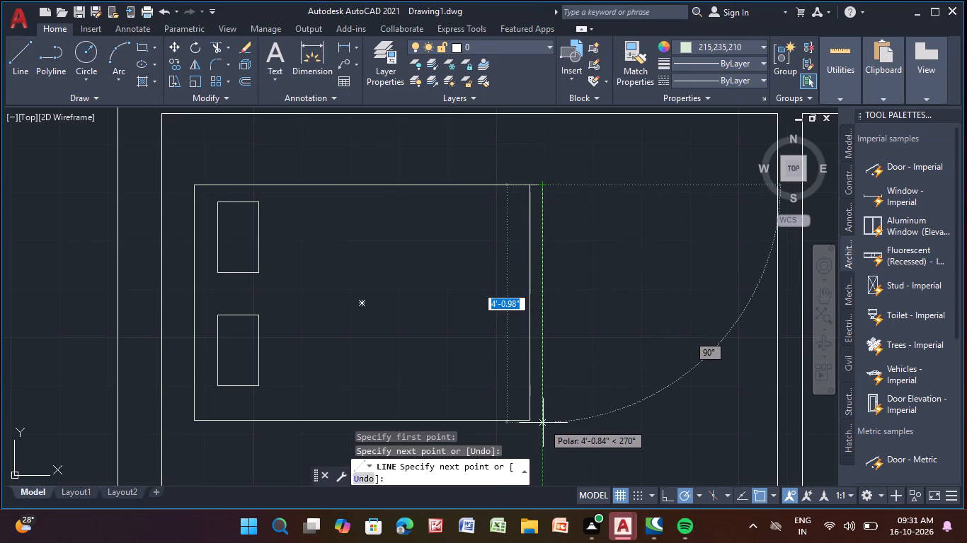
middle_drag(543, 423, 500, 383)
scroll(500, 383, up, 1)
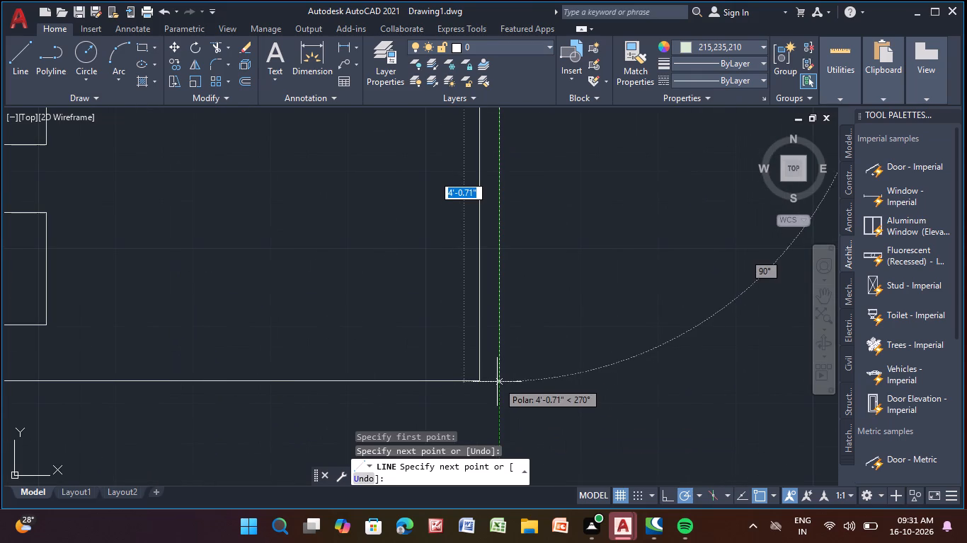
click(498, 382)
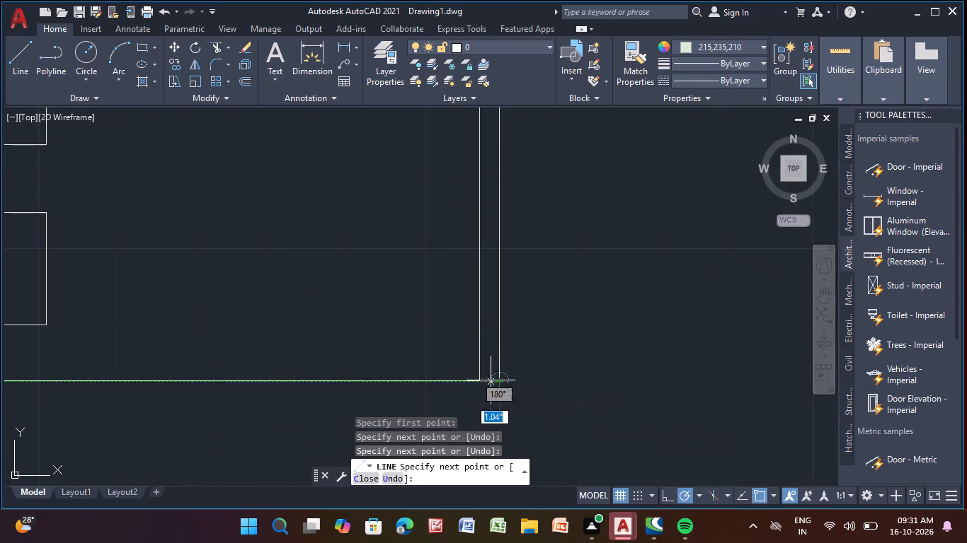
click(483, 381)
key(Escape)
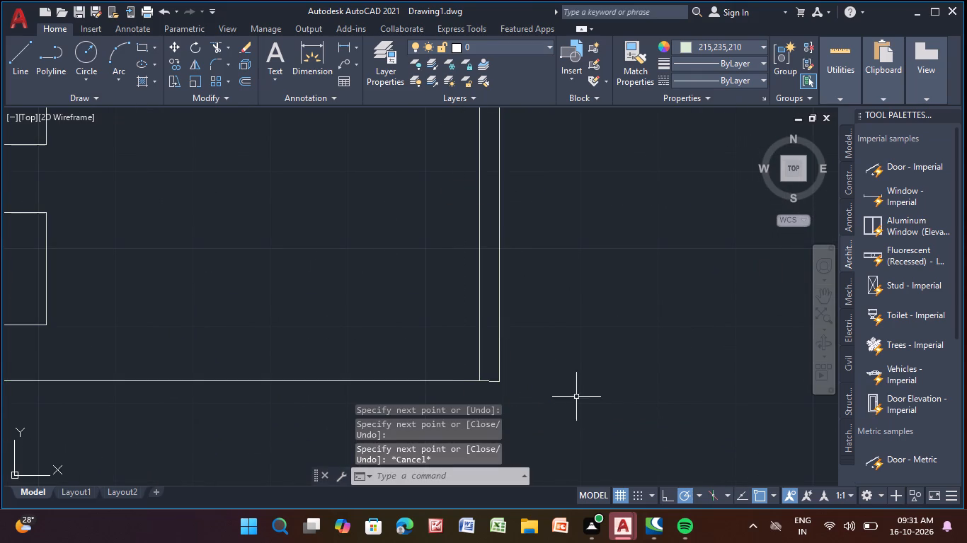
Replace the strip's skewed bottom segment with a straight line from the large rectangle's lower-right corner to the strip's outer line.
scroll(516, 387, up, 2)
middle_drag(515, 387, 419, 308)
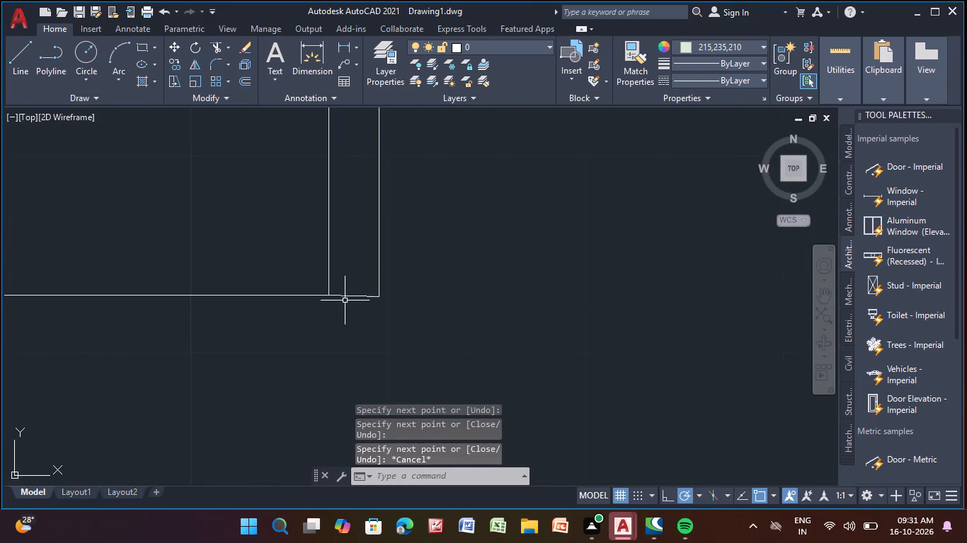
click(356, 294)
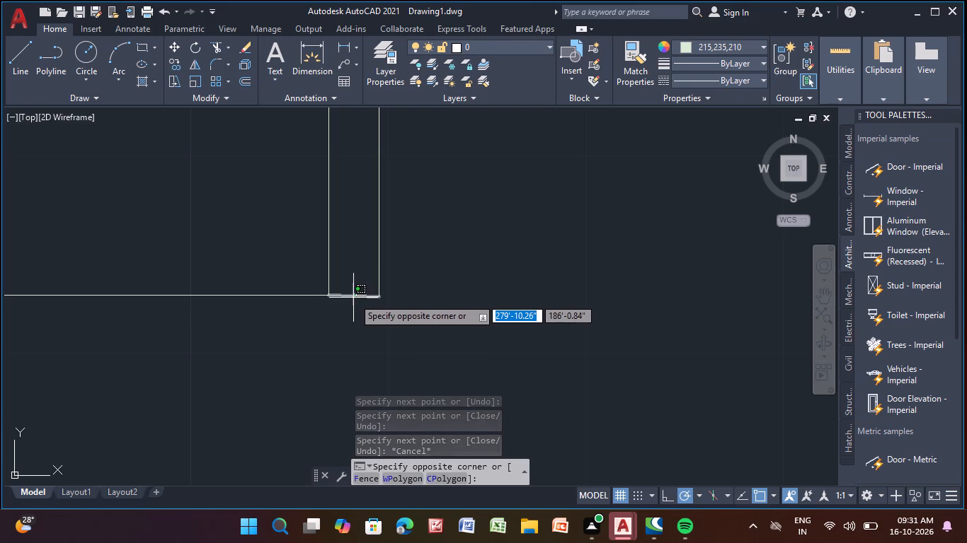
click(353, 298)
key(Delete)
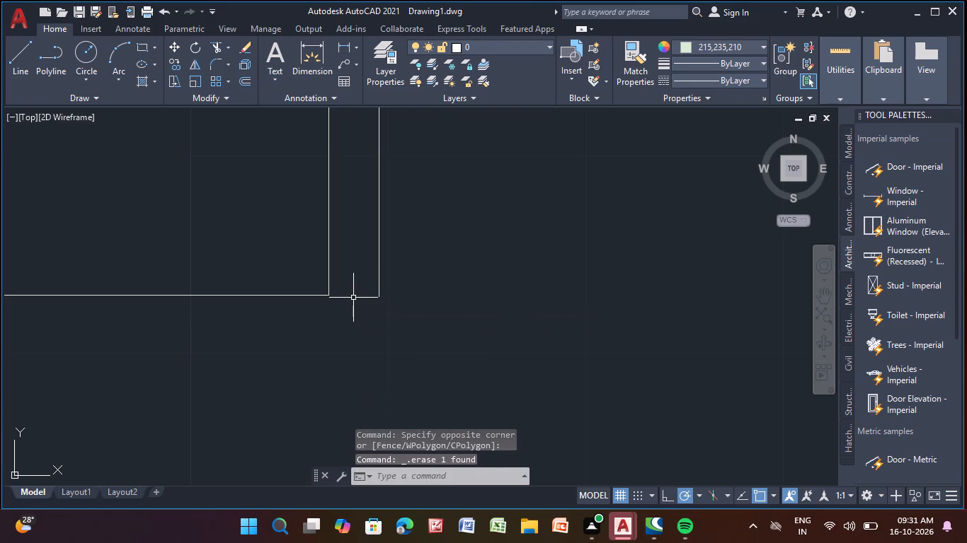
click(26, 57)
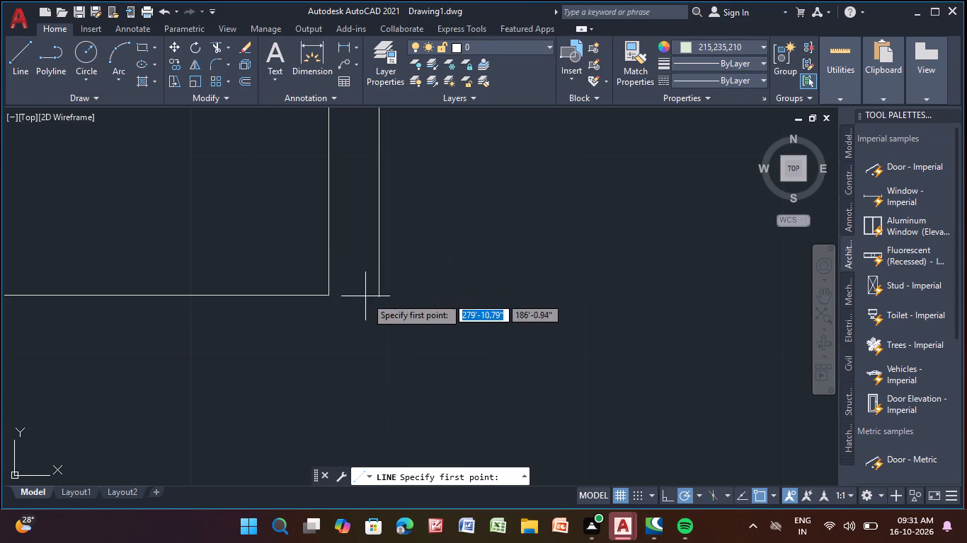
scroll(341, 300, up, 2)
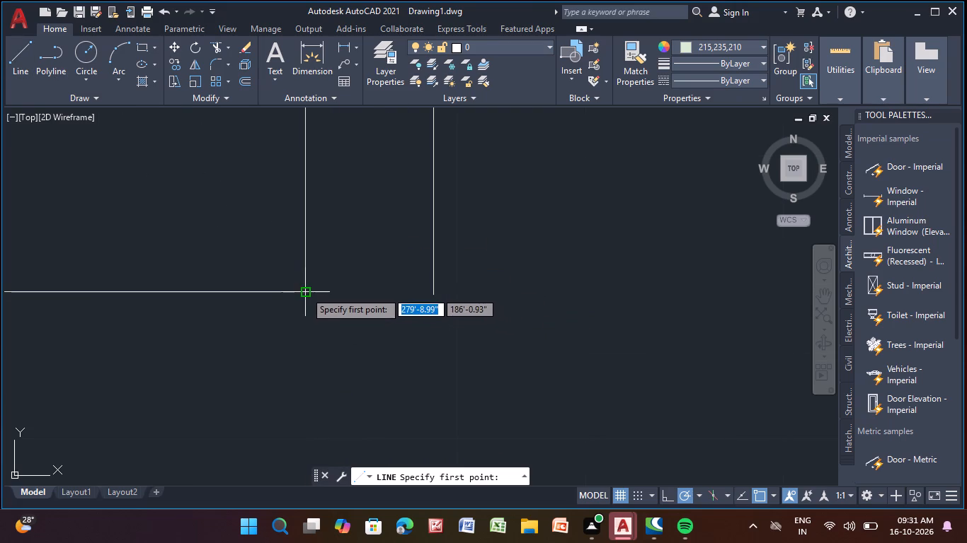
click(305, 291)
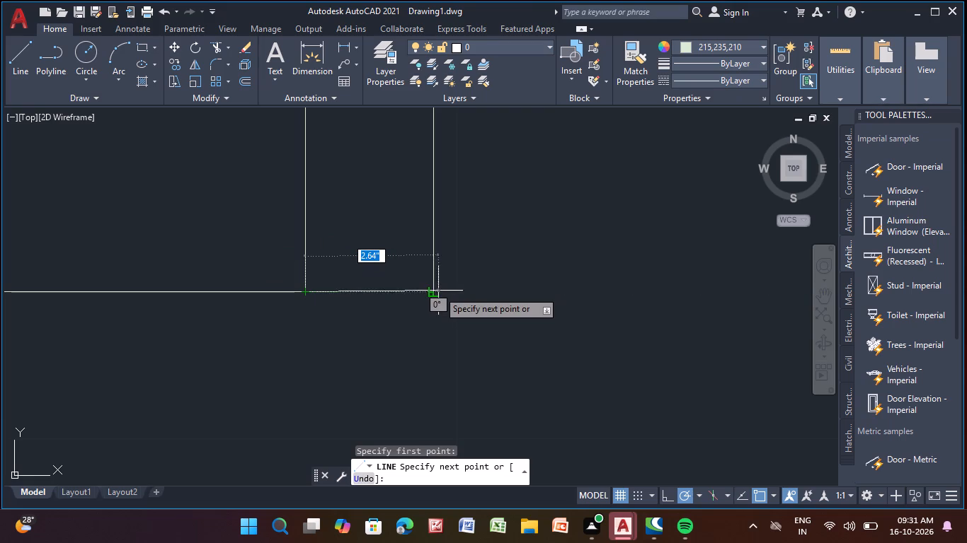
click(434, 293)
key(Escape)
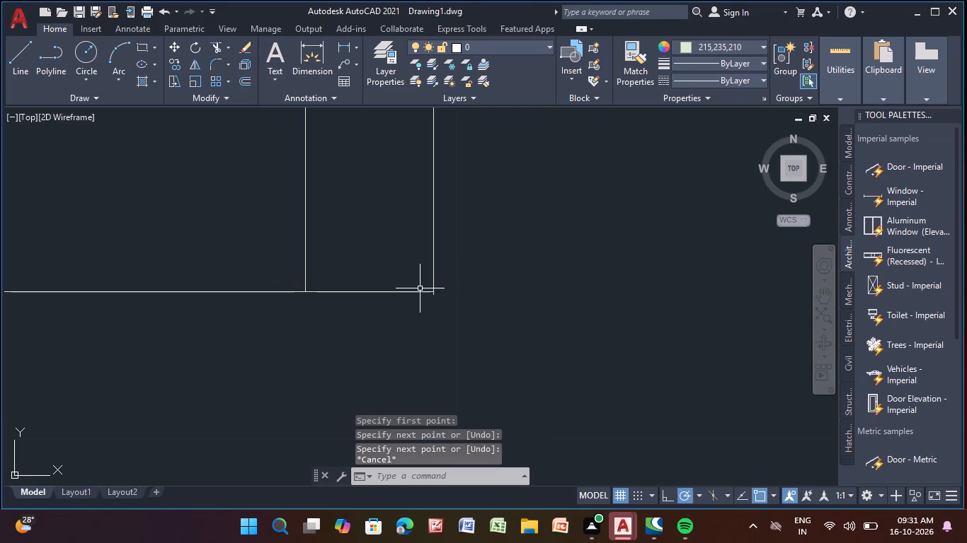
Trim the tiny end of the strip's outer vertical line that overhangs its bottom line.
drag(219, 46, 224, 52)
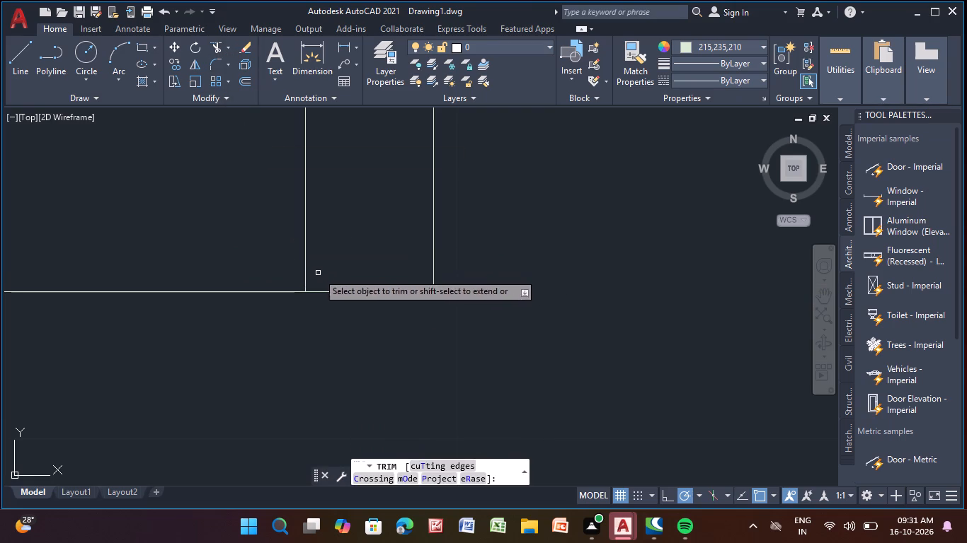
scroll(481, 291, up, 4)
drag(144, 305, 261, 294)
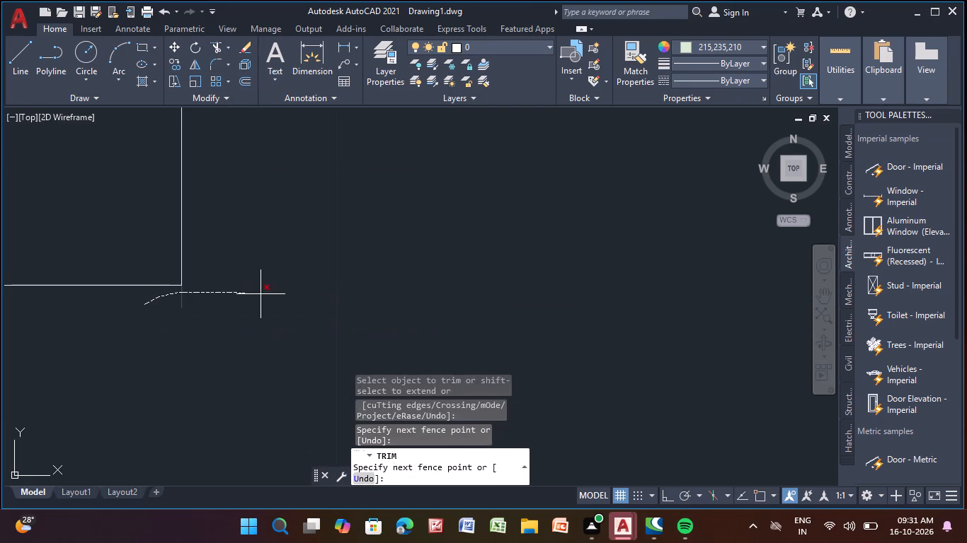
drag(261, 294, 262, 294)
key(Escape)
key(Escape)
key(Escape)
scroll(261, 294, down, 10)
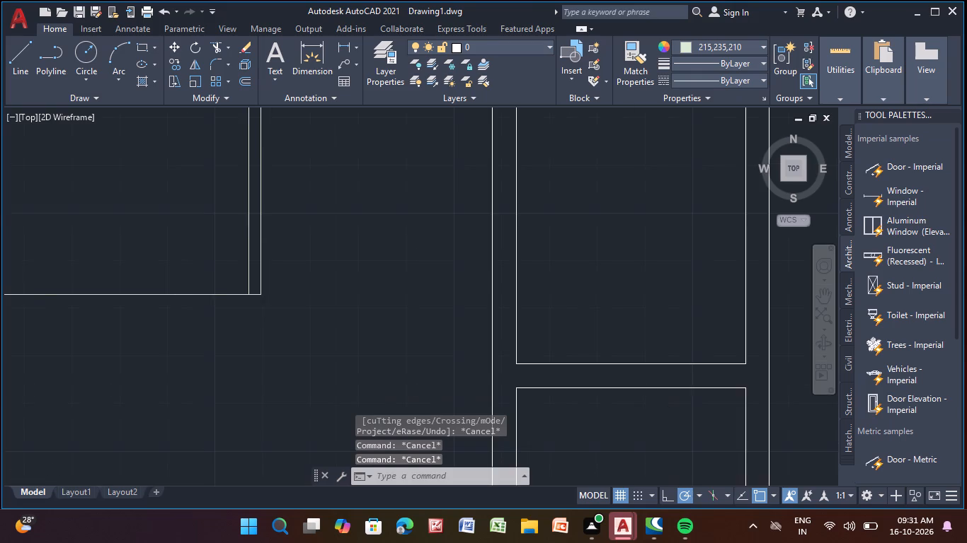
Draw a vertical line across the bed from its top edge to its bottom edge, just right of the two pillow rectangles.
middle_drag(258, 298, 343, 335)
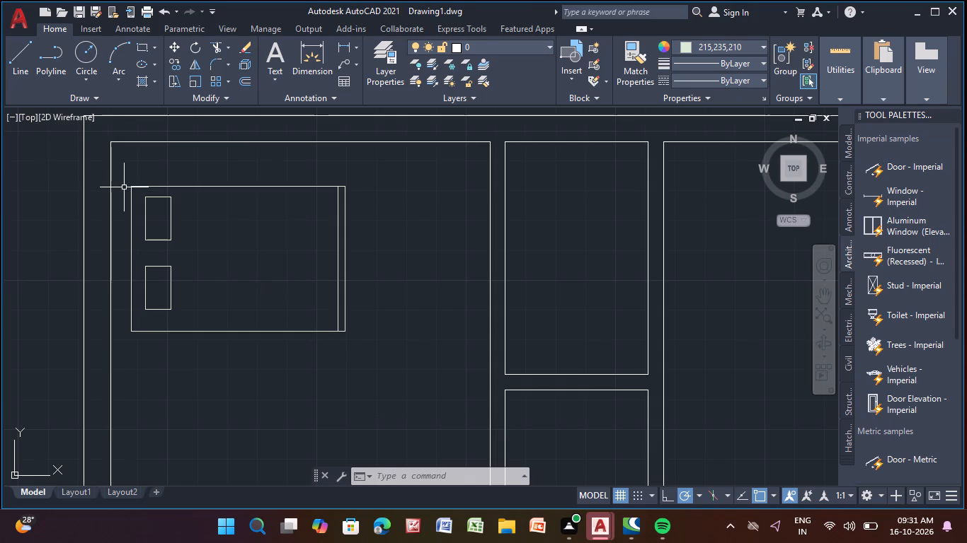
middle_drag(183, 287, 322, 325)
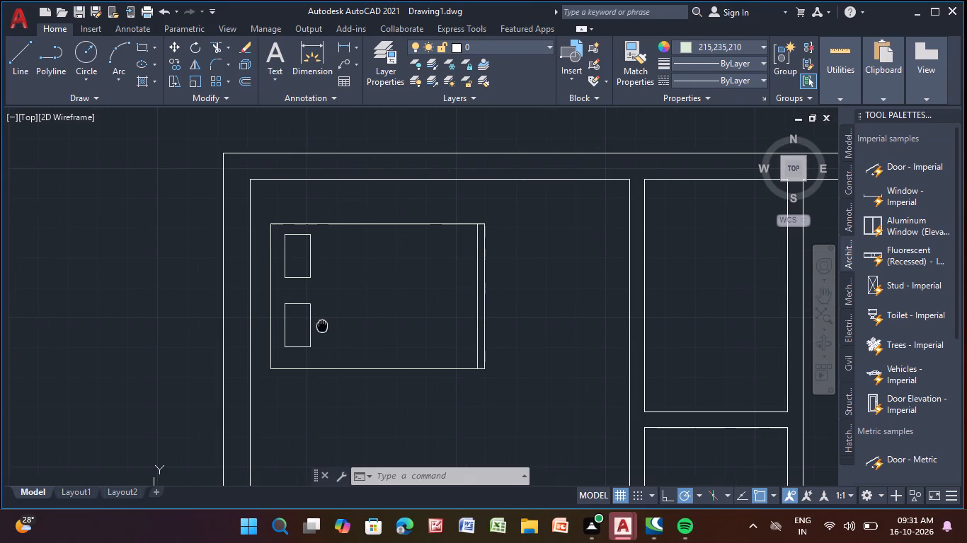
middle_drag(322, 325, 322, 324)
middle_drag(322, 324, 309, 368)
middle_drag(308, 370, 301, 394)
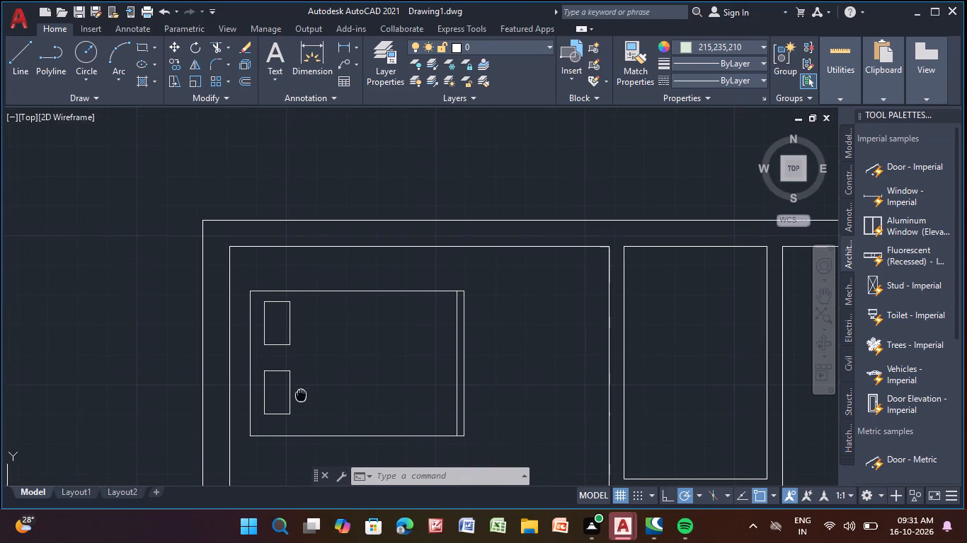
middle_drag(301, 394, 262, 365)
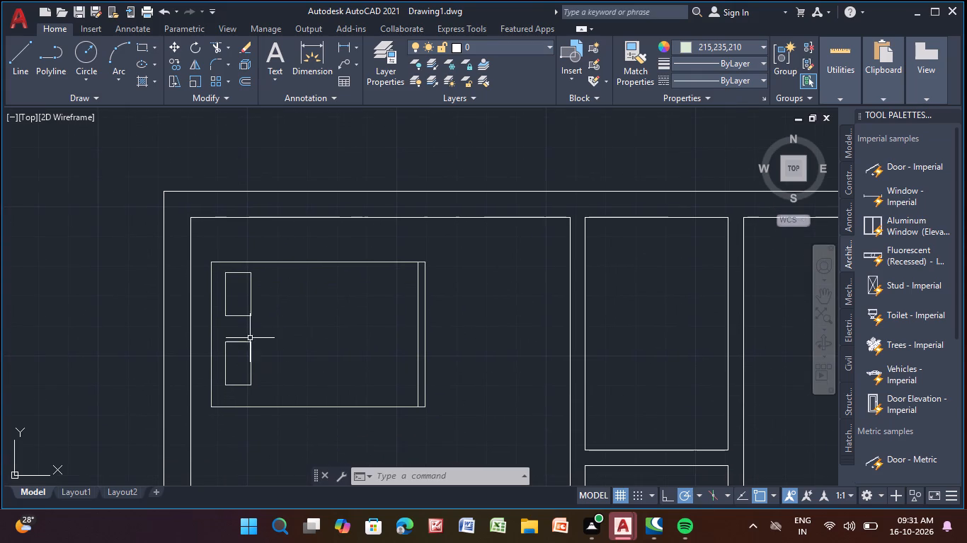
click(15, 61)
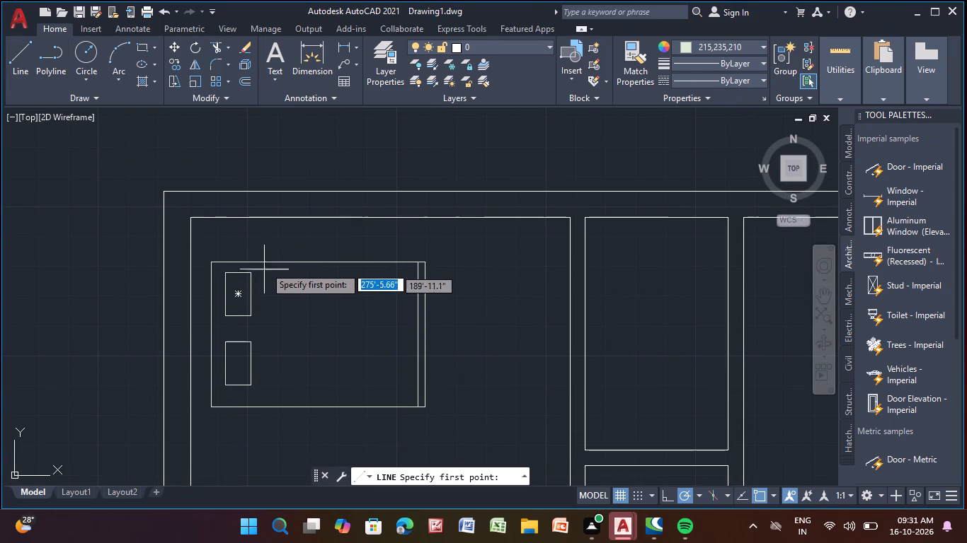
scroll(266, 259, up, 2)
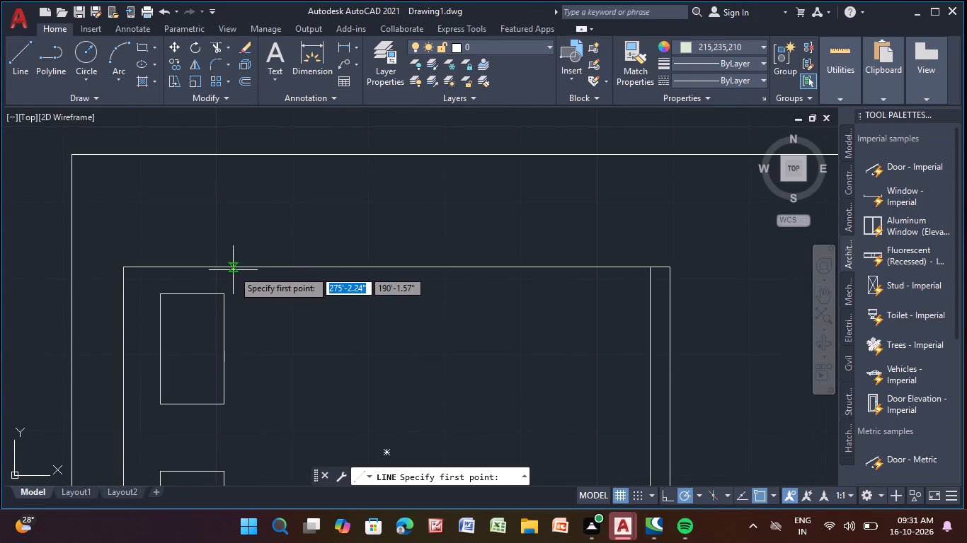
click(233, 270)
middle_drag(239, 406, 227, 255)
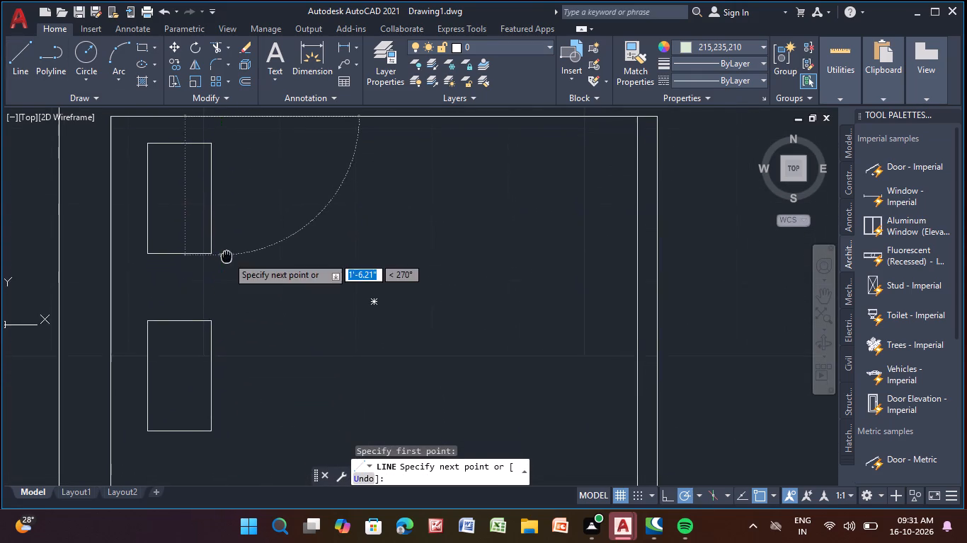
middle_drag(227, 255, 220, 245)
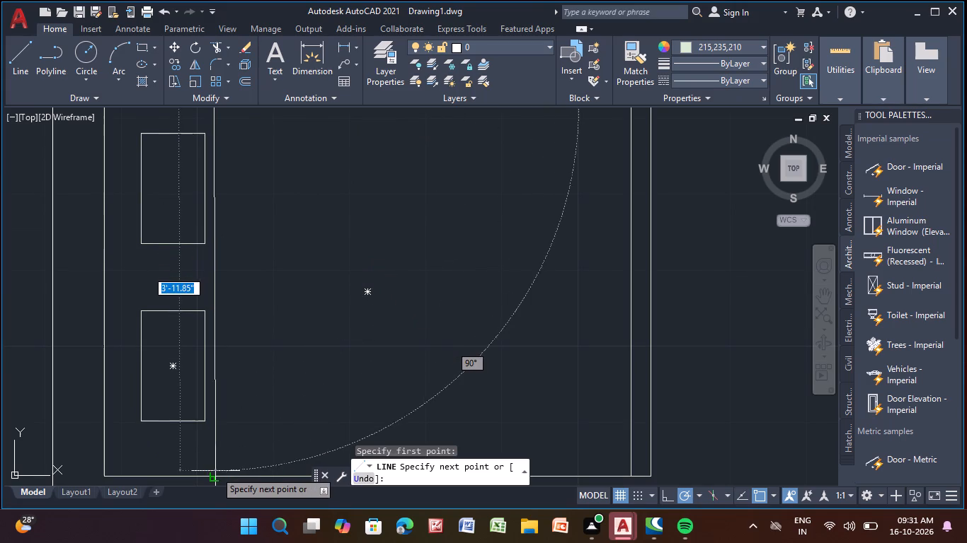
click(212, 473)
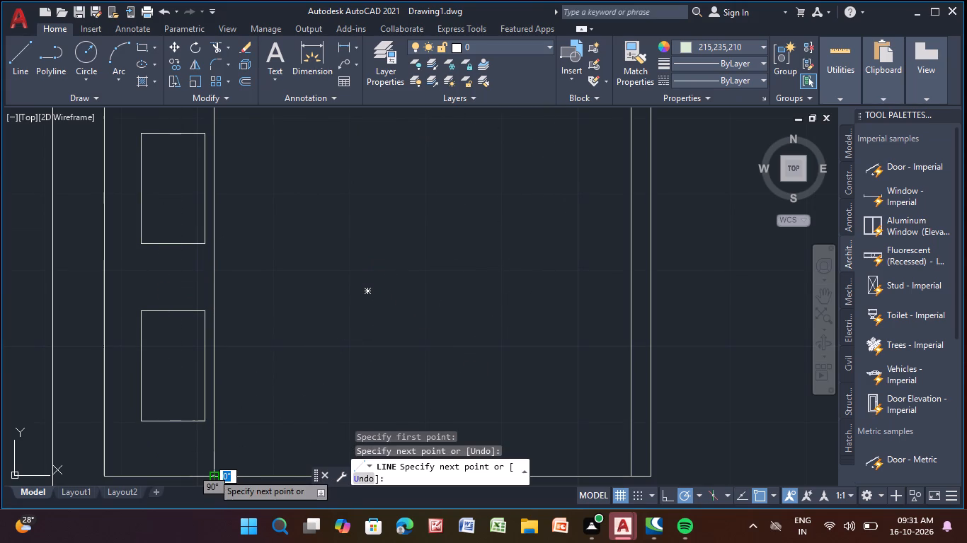
key(Escape)
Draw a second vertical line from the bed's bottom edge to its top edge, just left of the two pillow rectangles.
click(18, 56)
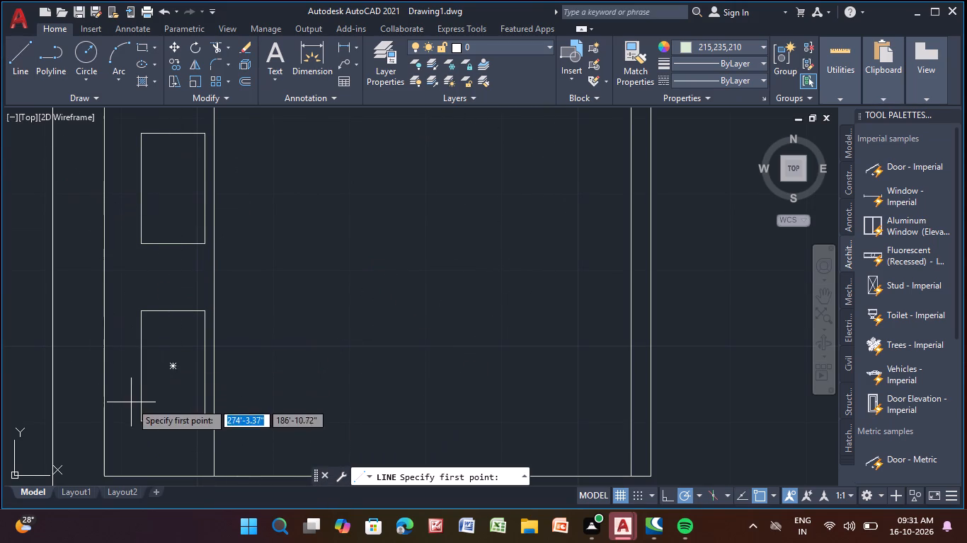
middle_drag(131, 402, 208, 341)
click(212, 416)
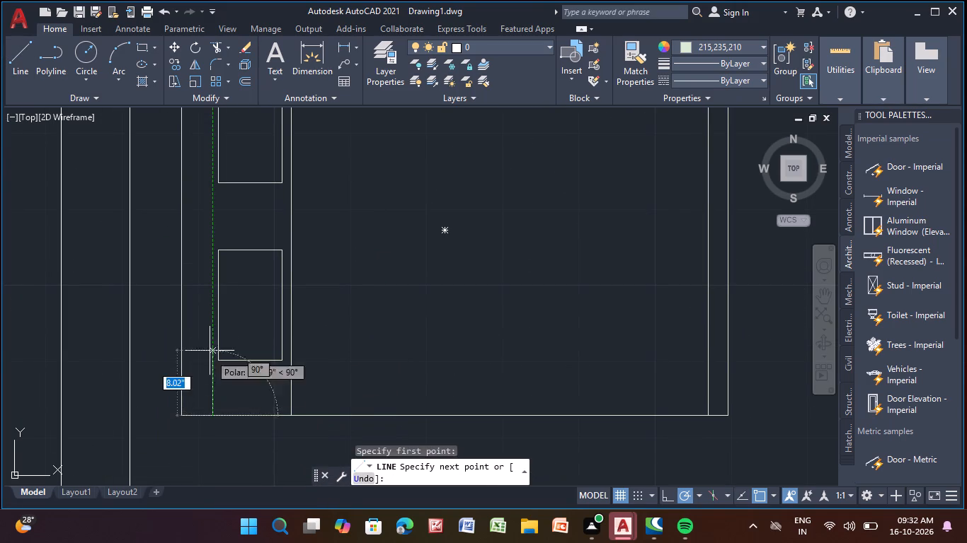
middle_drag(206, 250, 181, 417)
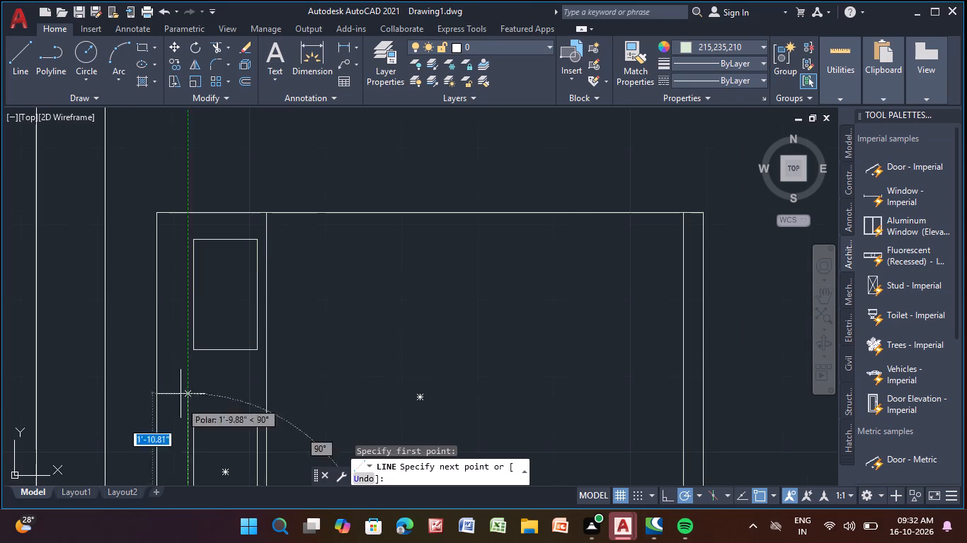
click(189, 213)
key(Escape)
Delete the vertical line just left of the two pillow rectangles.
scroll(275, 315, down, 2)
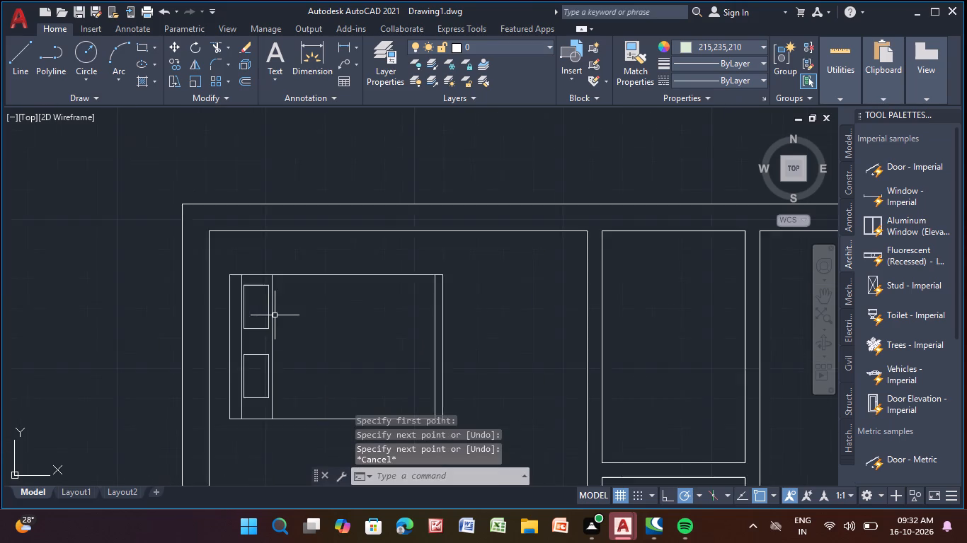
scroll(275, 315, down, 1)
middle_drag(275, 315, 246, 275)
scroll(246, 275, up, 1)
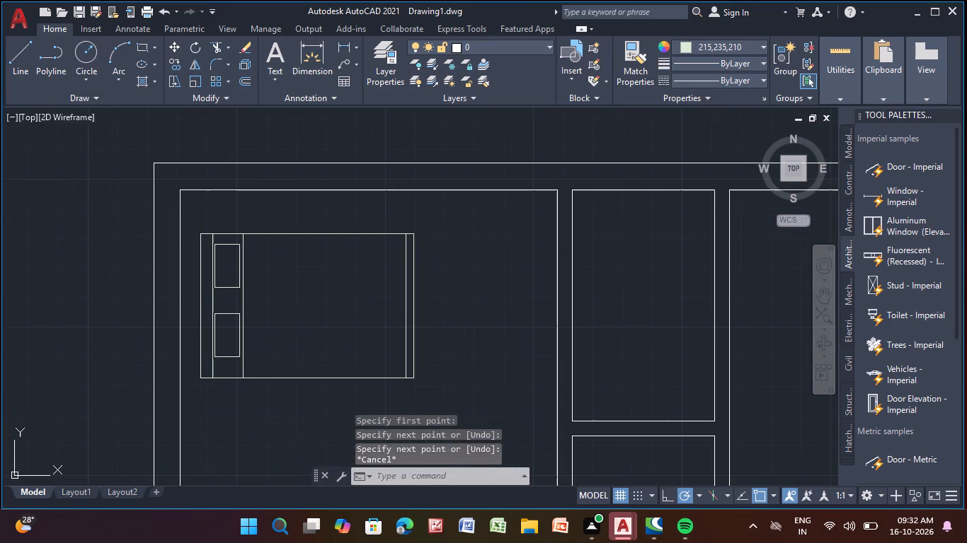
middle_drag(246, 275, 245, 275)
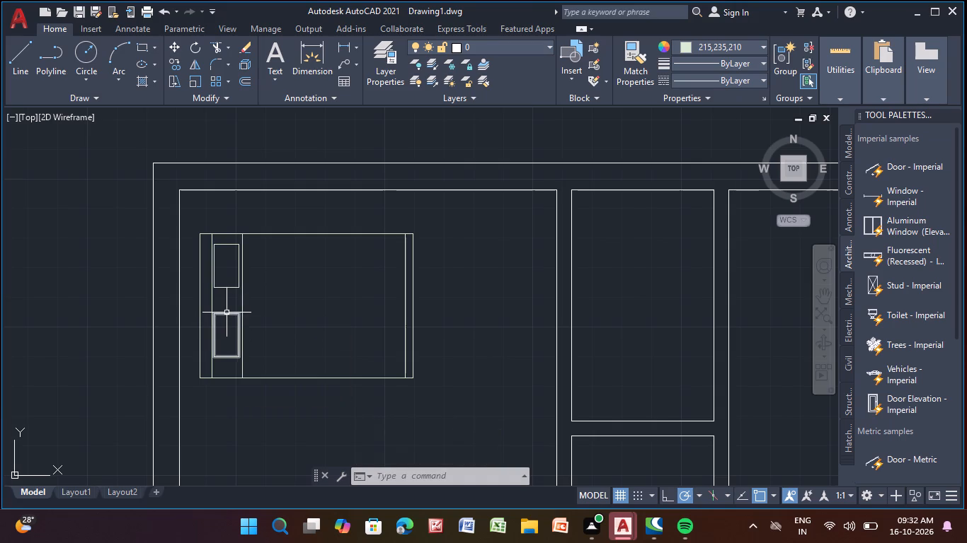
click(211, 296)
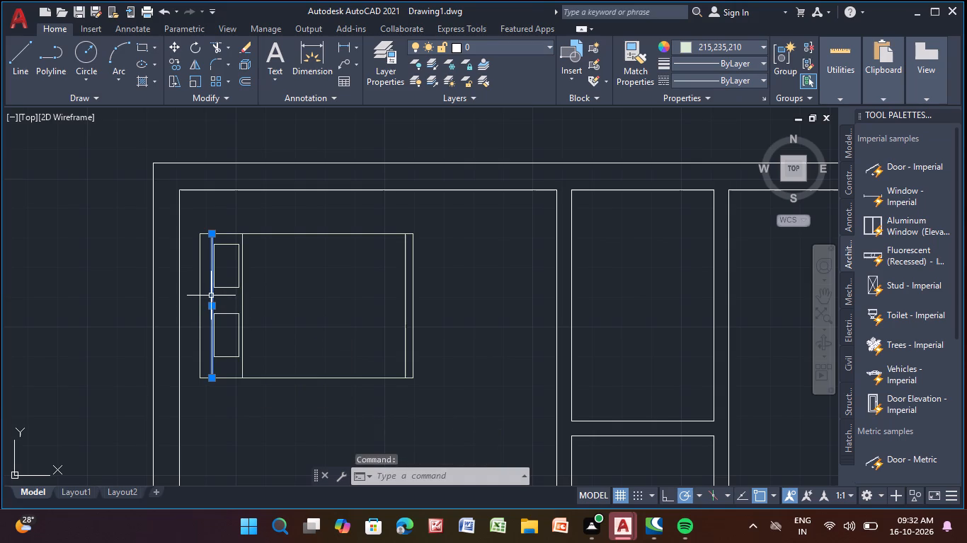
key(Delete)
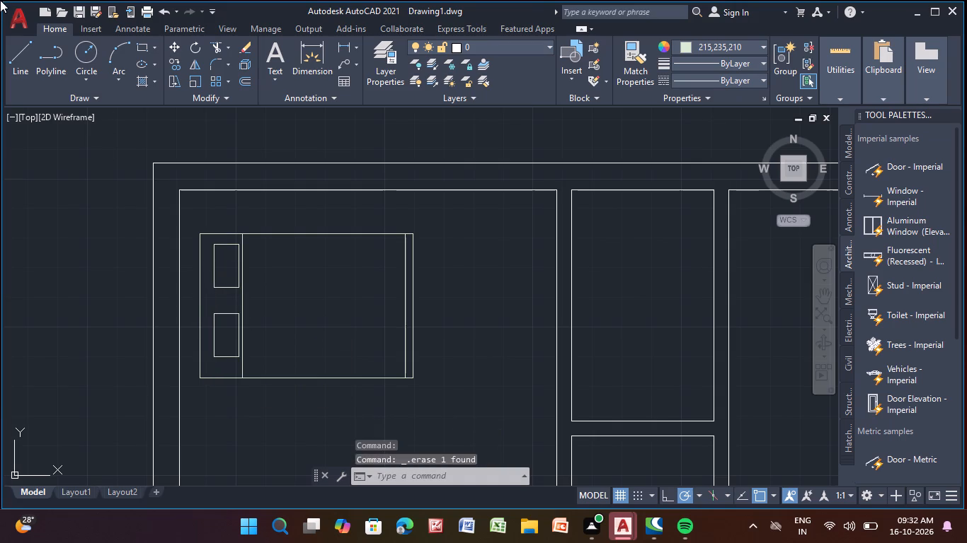
Draw connected lines from the line beside the pillows to the bed's bottom midpoint, top midpoint, back to the start, and about 1'-10.3" to the new vertical.
click(22, 65)
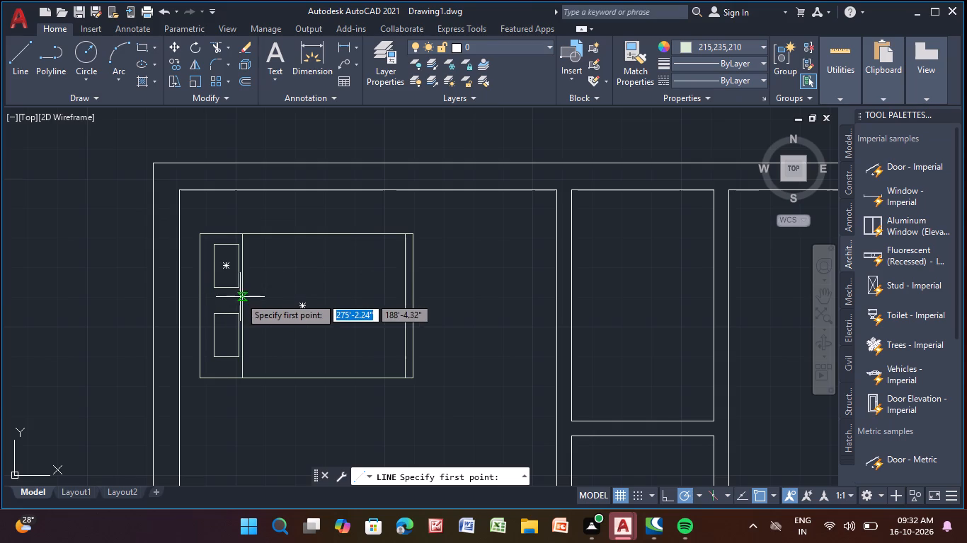
click(244, 296)
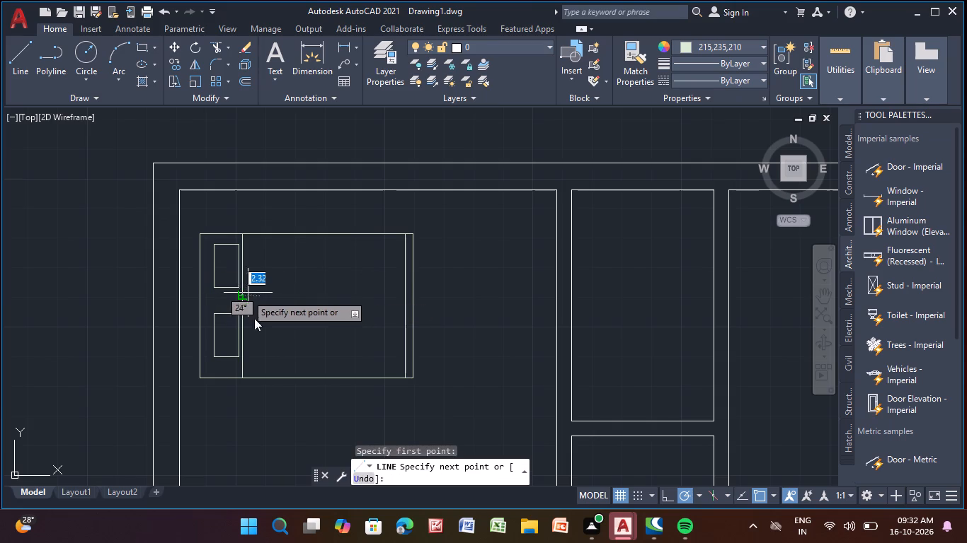
click(302, 378)
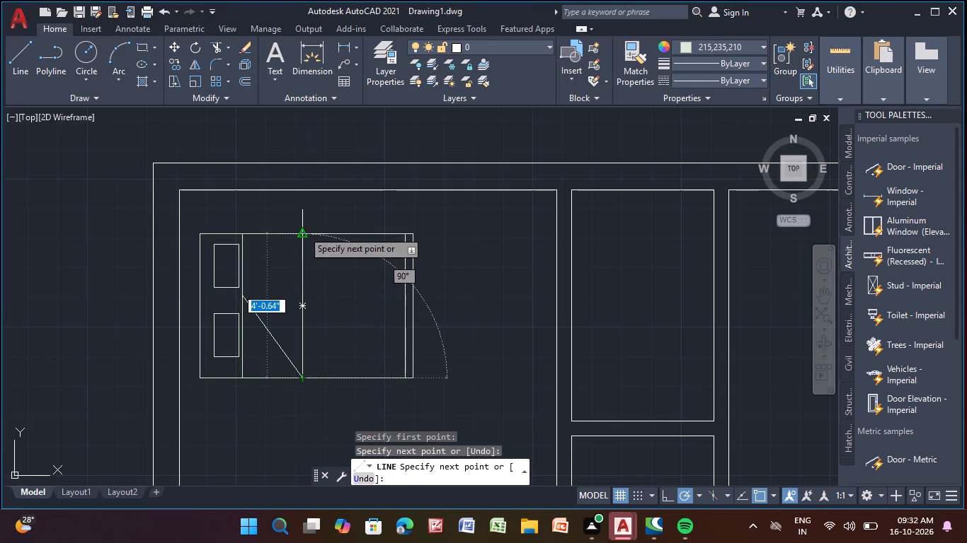
click(303, 230)
click(247, 295)
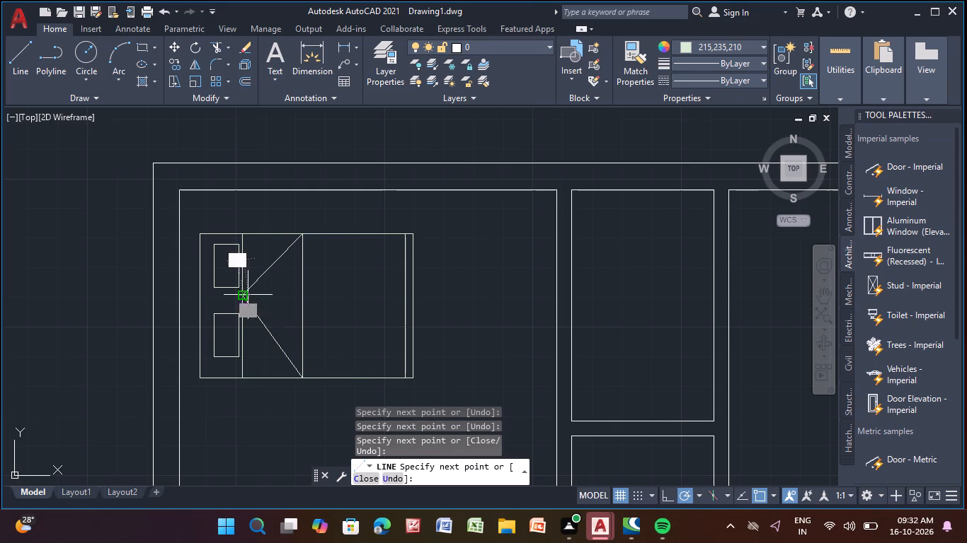
click(303, 332)
key(Escape)
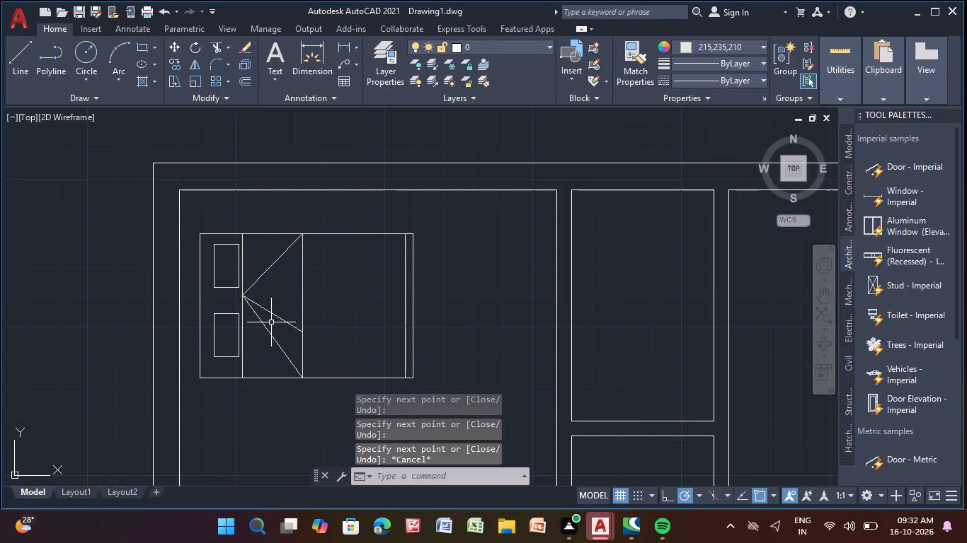
Draw a line about 1'-10" long from the diagonals' shared point up to the upper part of the bed's middle vertical line.
click(11, 63)
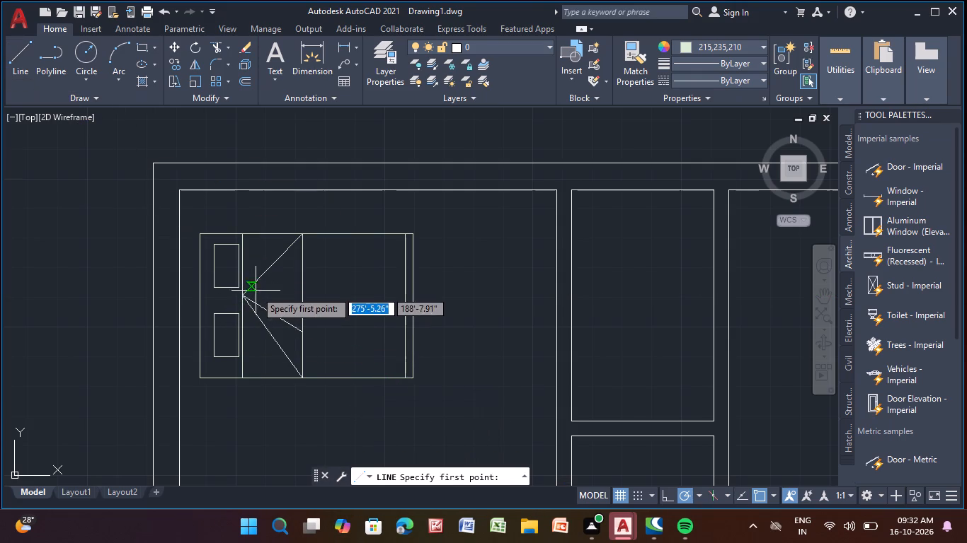
click(241, 299)
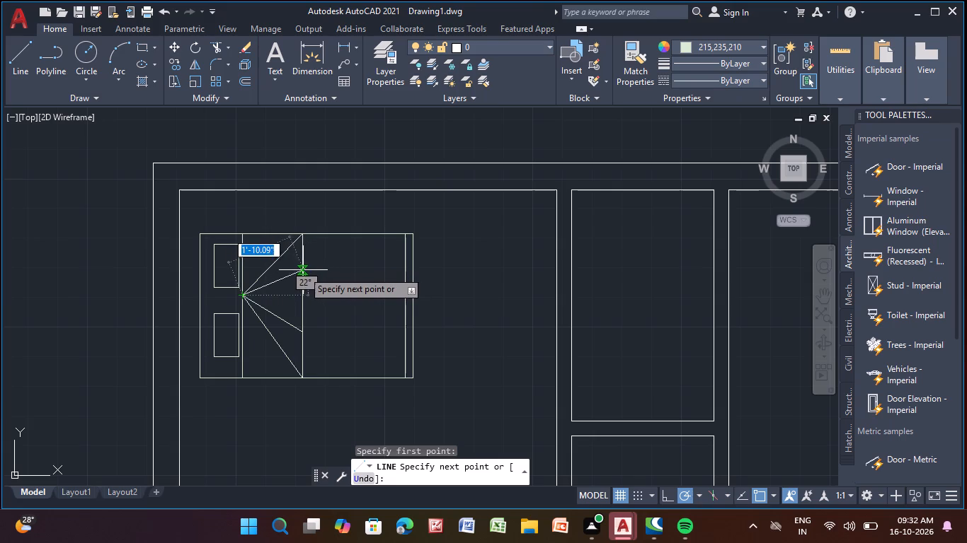
click(305, 267)
key(Escape)
key(Escape)
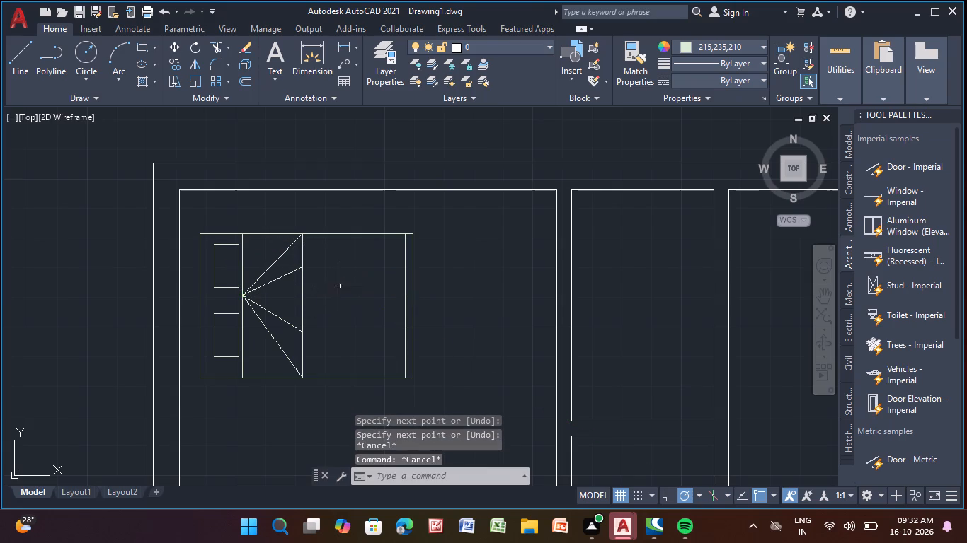
Draw a three-point arc from the middle line's bottom end through the lower short diagonal's end, ending about 2'-0.5" beyond inside the bed.
middle_drag(301, 312, 222, 310)
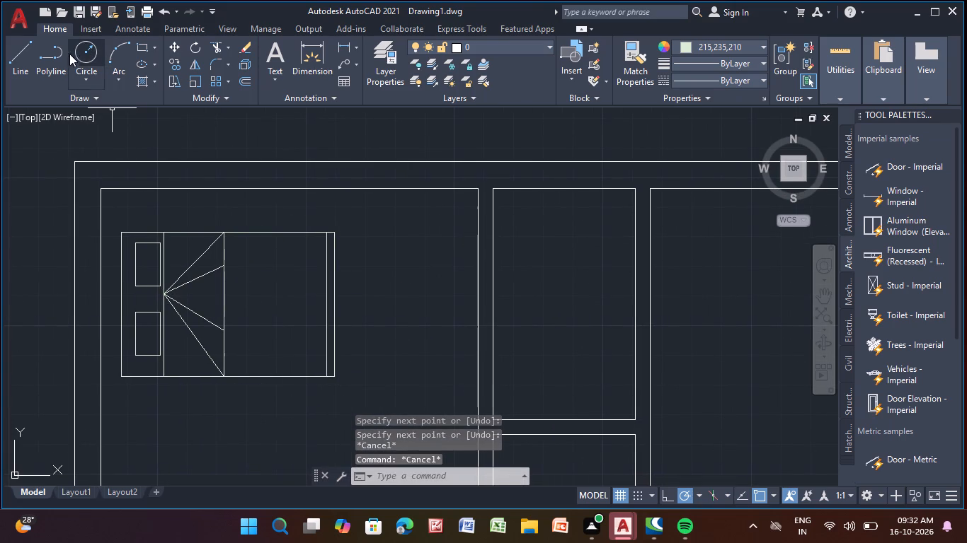
click(117, 55)
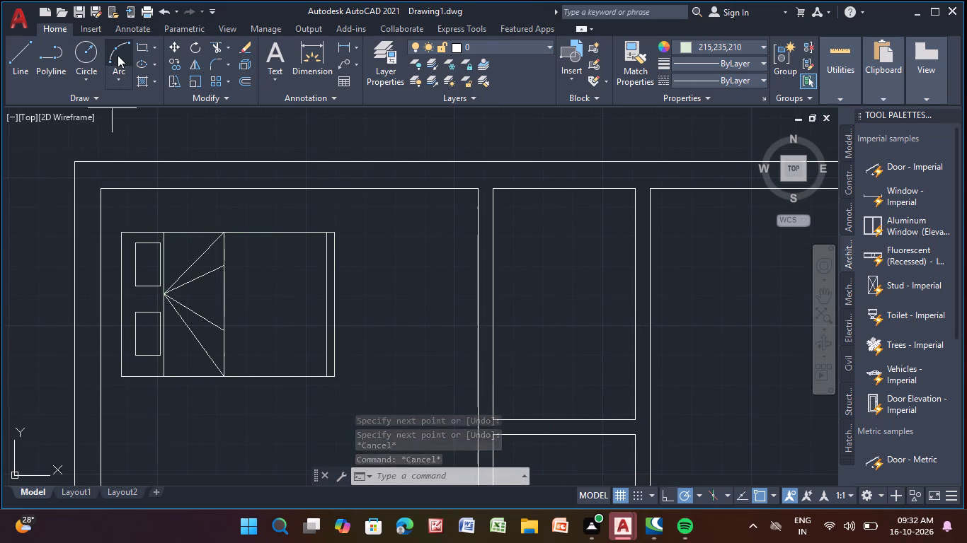
scroll(211, 378, up, 3)
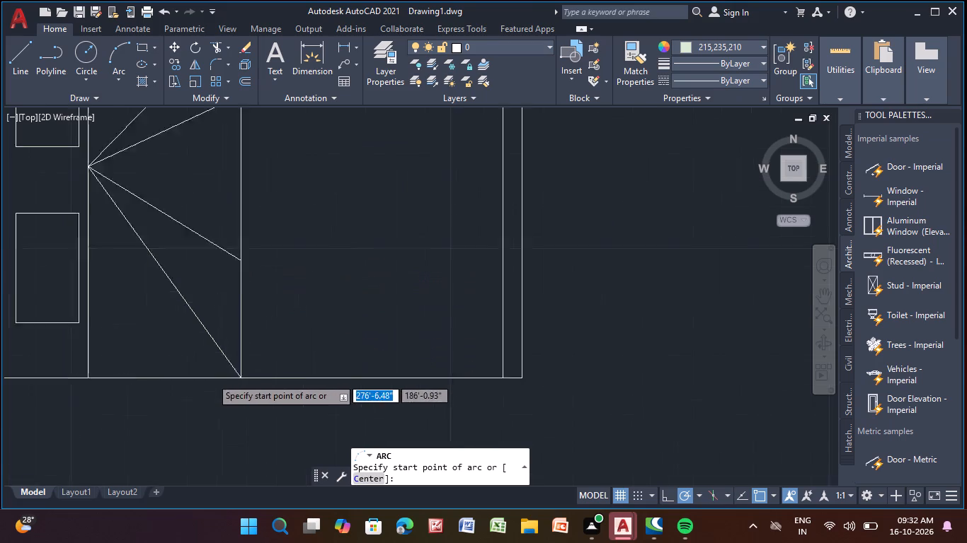
click(256, 375)
click(258, 189)
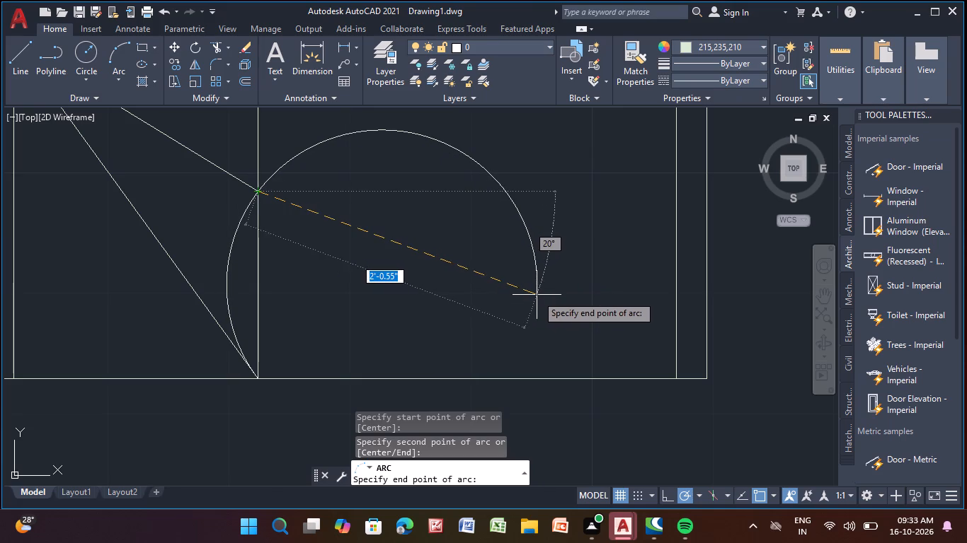
click(537, 295)
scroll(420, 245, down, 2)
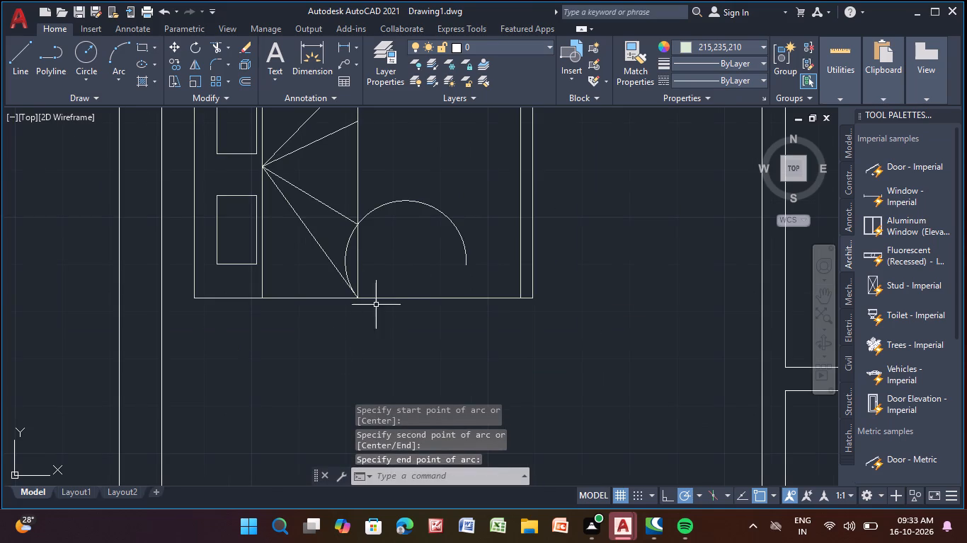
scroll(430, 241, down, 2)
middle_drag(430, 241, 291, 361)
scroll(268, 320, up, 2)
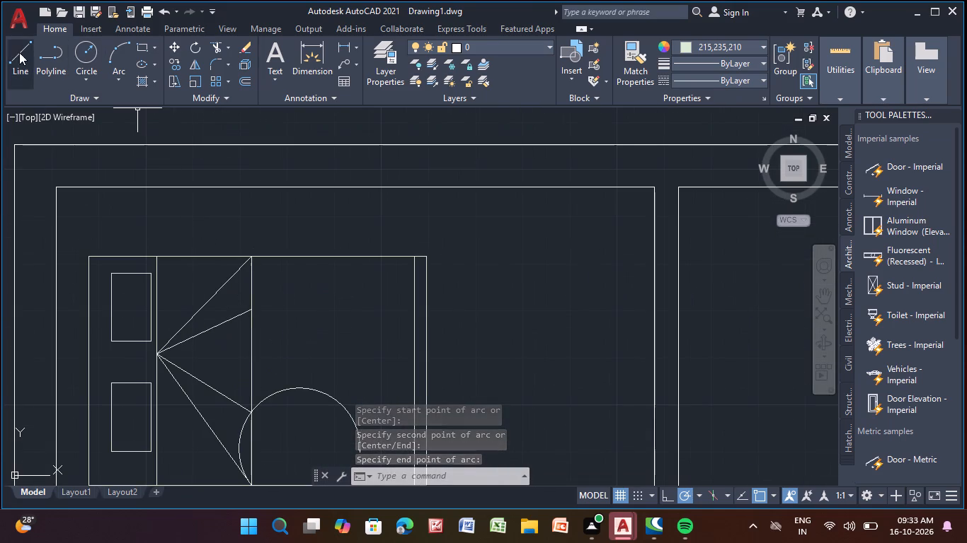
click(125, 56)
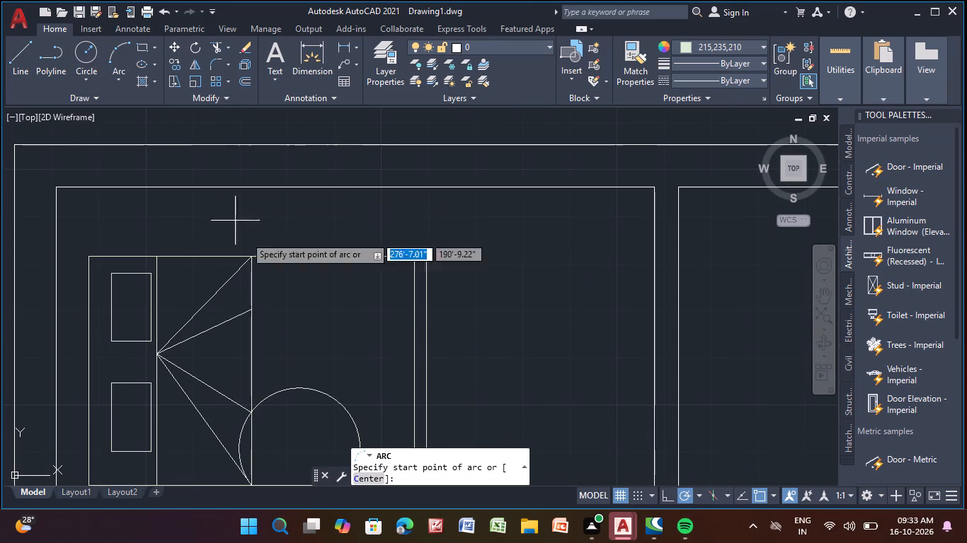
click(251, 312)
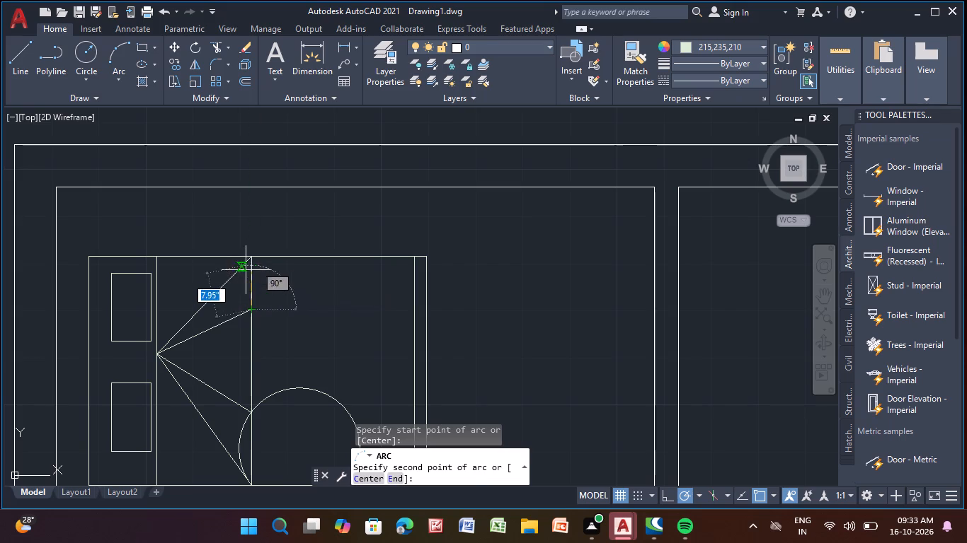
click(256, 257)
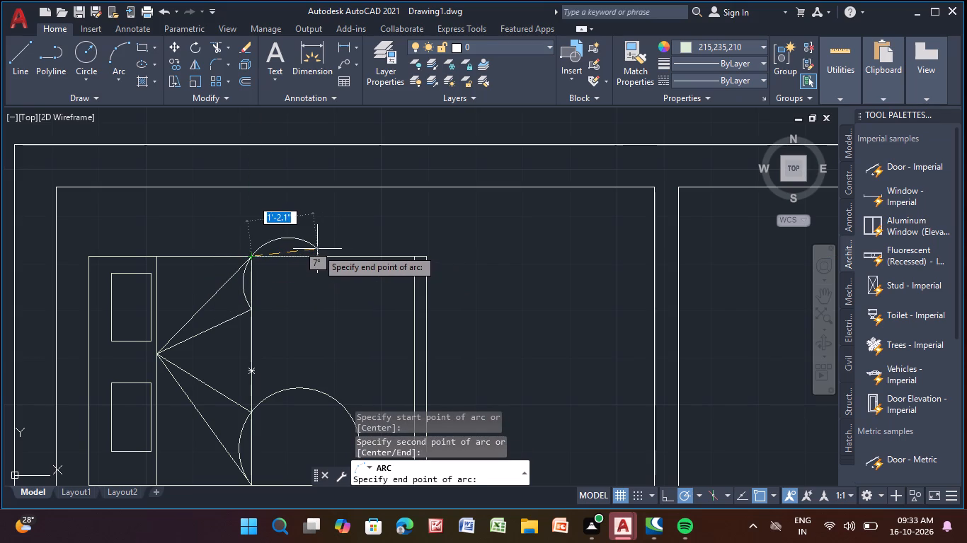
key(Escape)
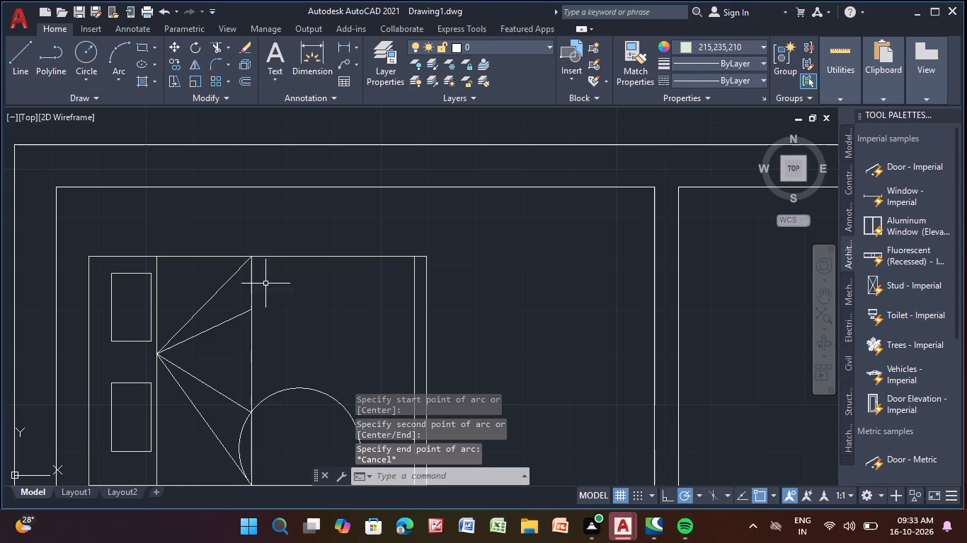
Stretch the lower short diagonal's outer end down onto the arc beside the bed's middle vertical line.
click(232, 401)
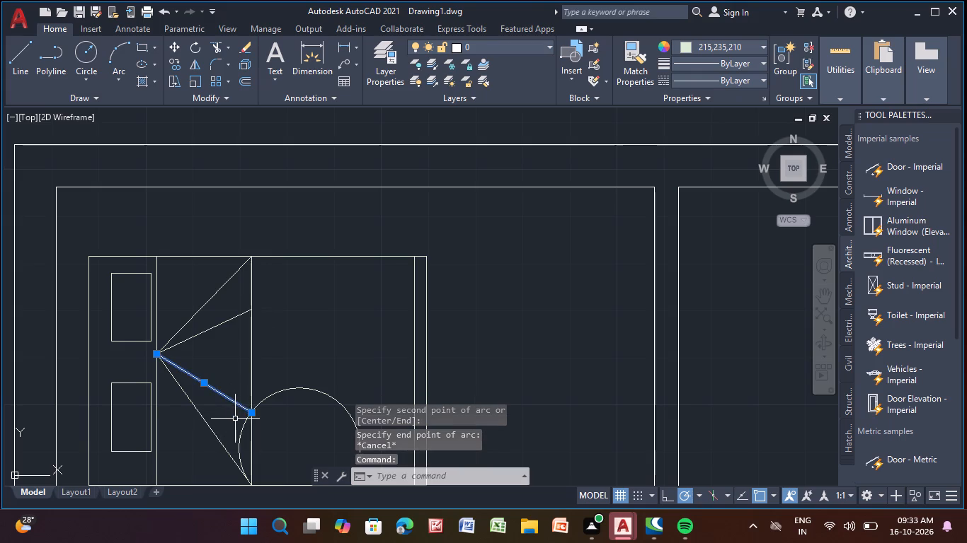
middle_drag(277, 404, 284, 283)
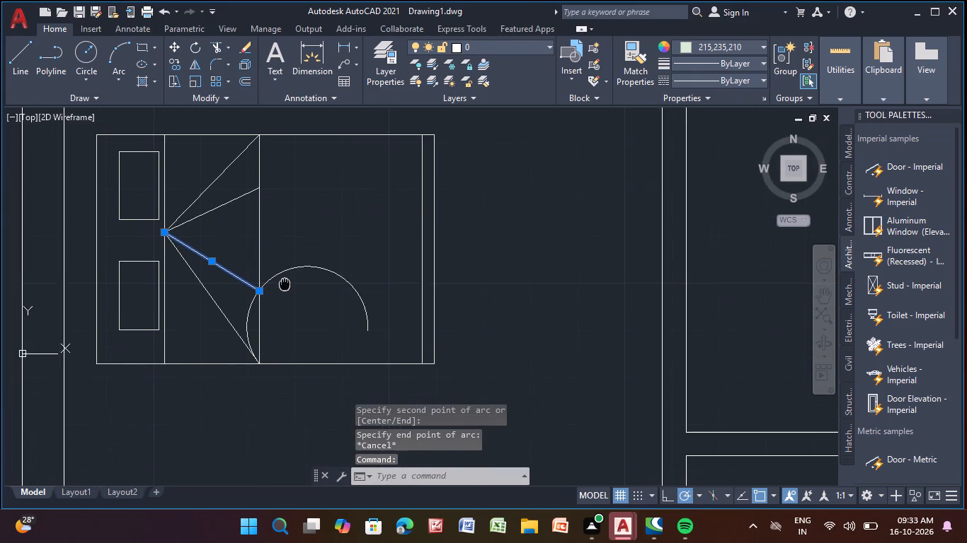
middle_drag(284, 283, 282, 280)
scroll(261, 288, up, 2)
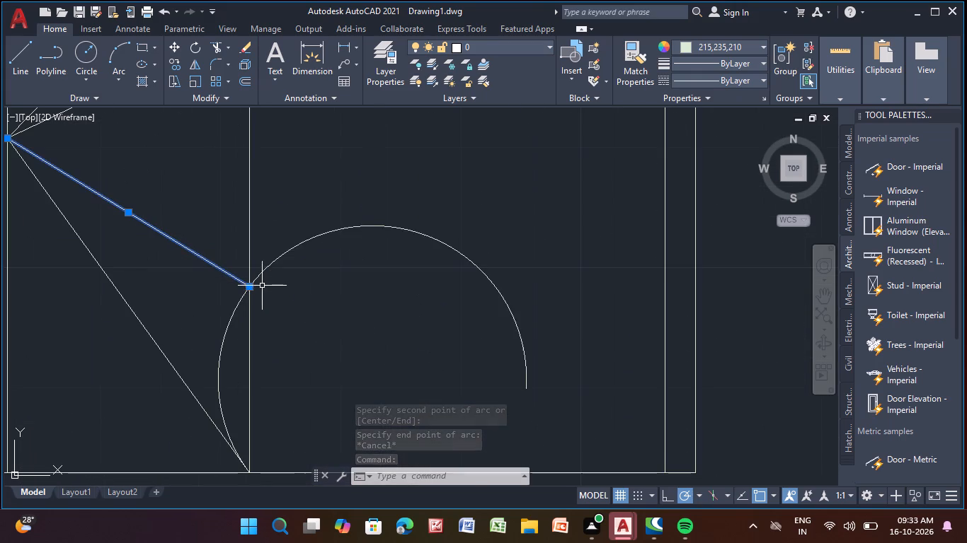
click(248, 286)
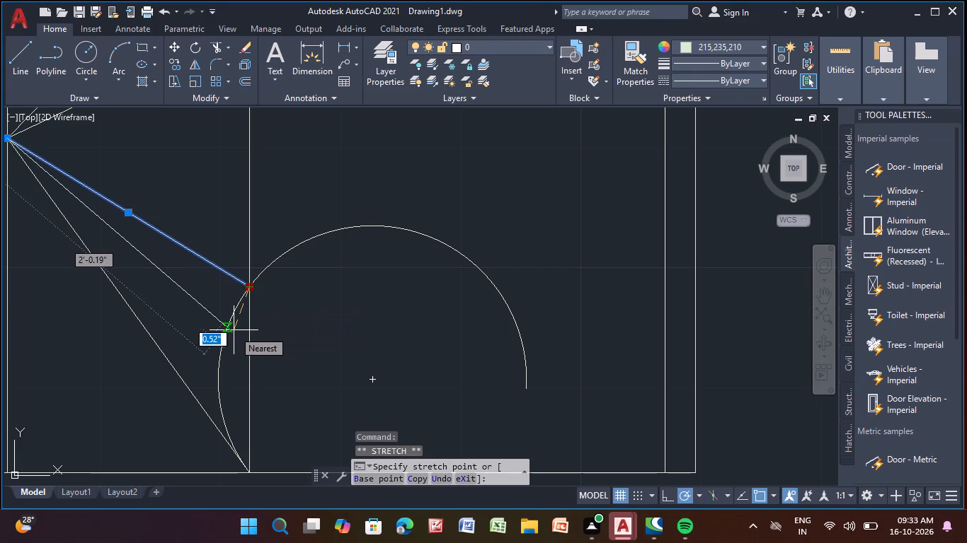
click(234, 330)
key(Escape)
Delete the arc at the bed's lower half and the lower short diagonal line.
click(232, 306)
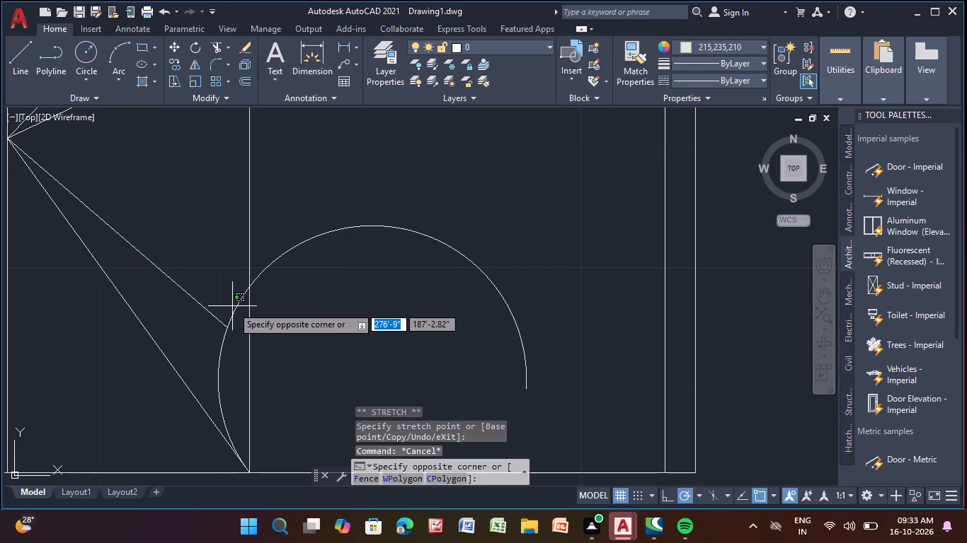
click(237, 307)
click(234, 306)
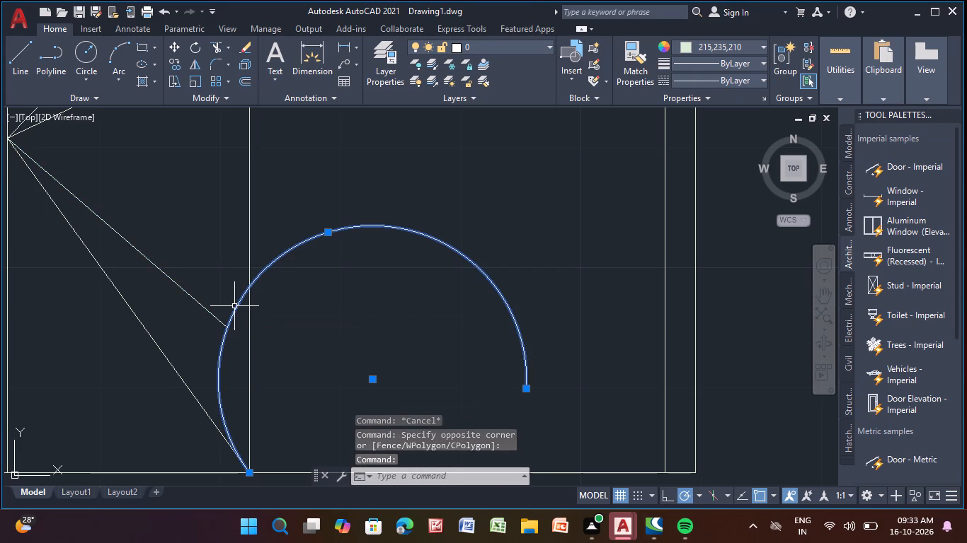
key(Delete)
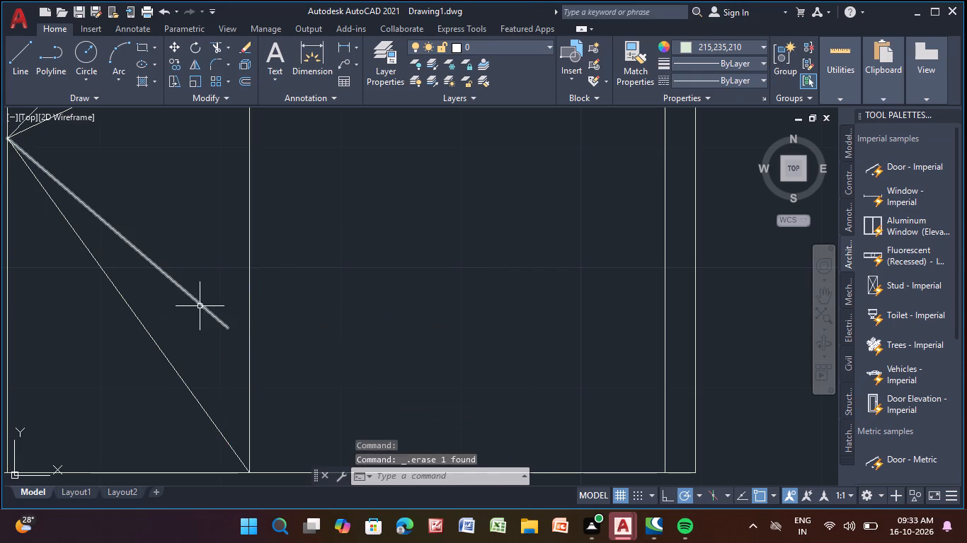
click(200, 304)
key(Delete)
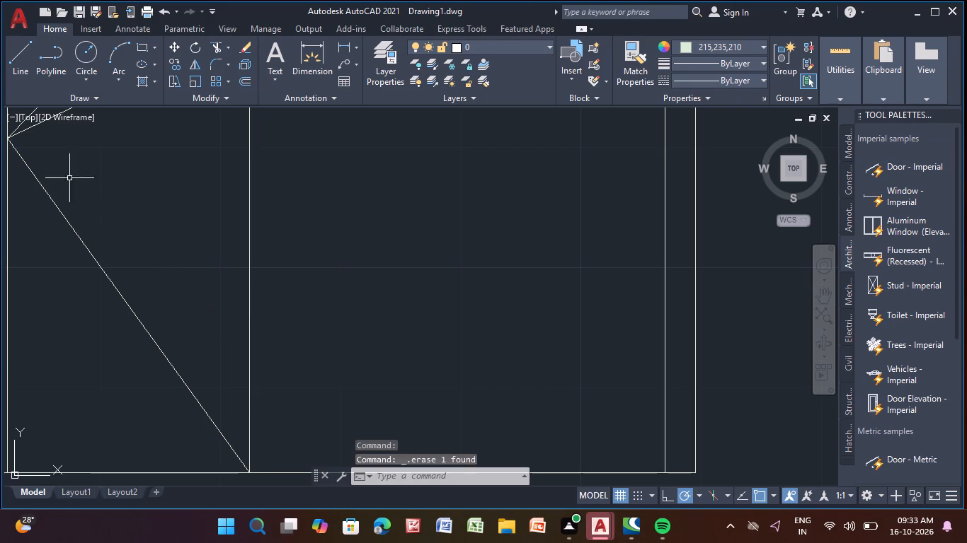
Draw a line about 2'-2" long from the diagonals' shared point down to the lower part of the bed's middle vertical line.
click(21, 58)
scroll(98, 192, down, 3)
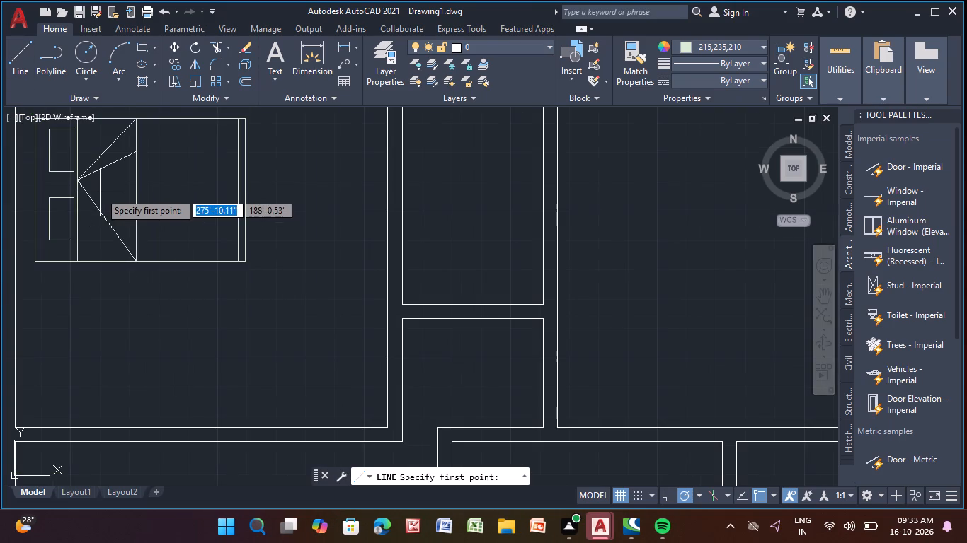
scroll(98, 193, up, 1)
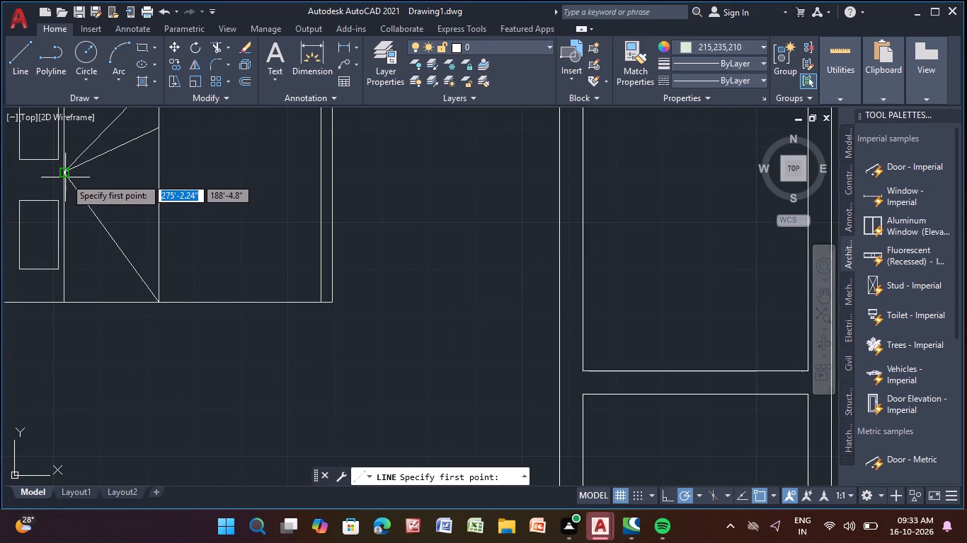
click(67, 175)
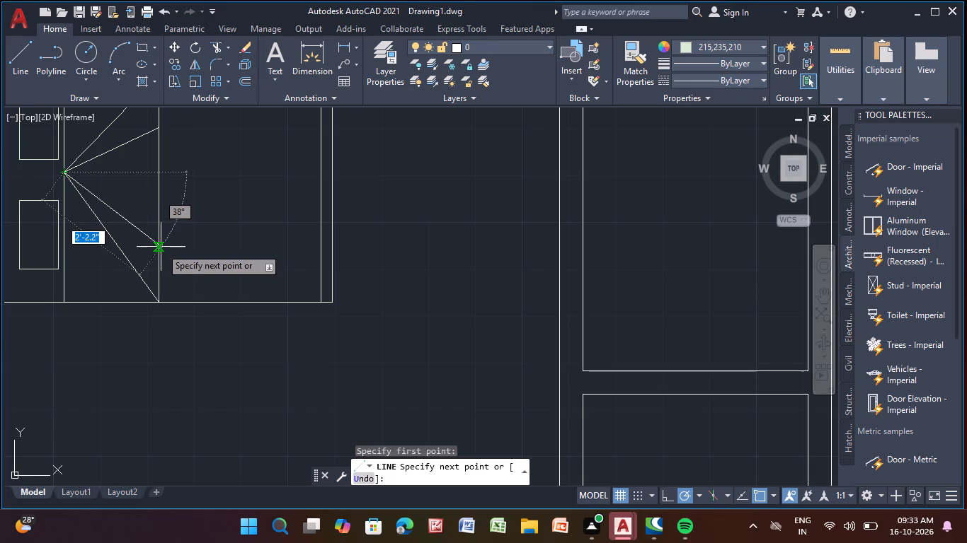
click(162, 241)
key(Escape)
Draw a three-point arc from the middle line's bottom end through the lower short diagonal's end, ending about 1'-5.6" beyond inside the bed.
scroll(225, 247, down, 1)
middle_drag(225, 247, 220, 290)
click(111, 52)
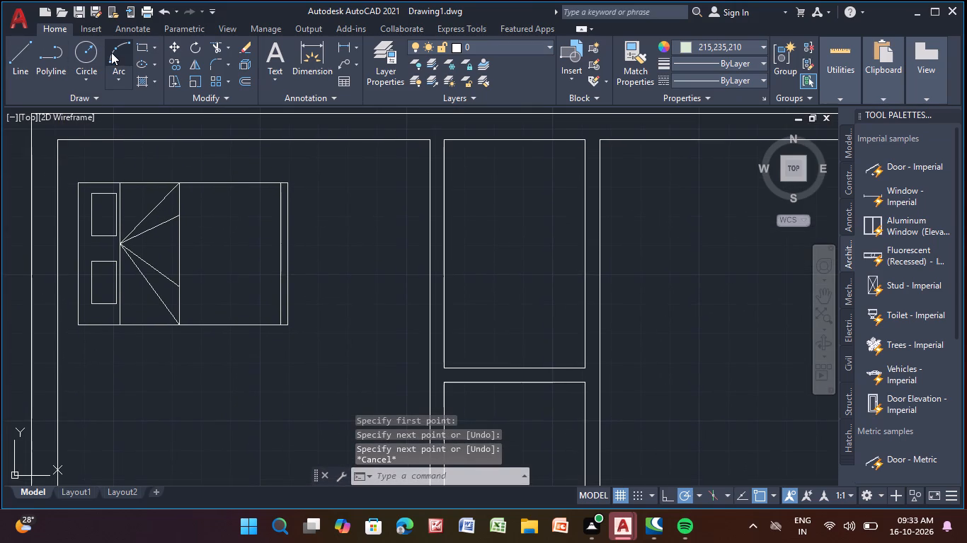
click(180, 322)
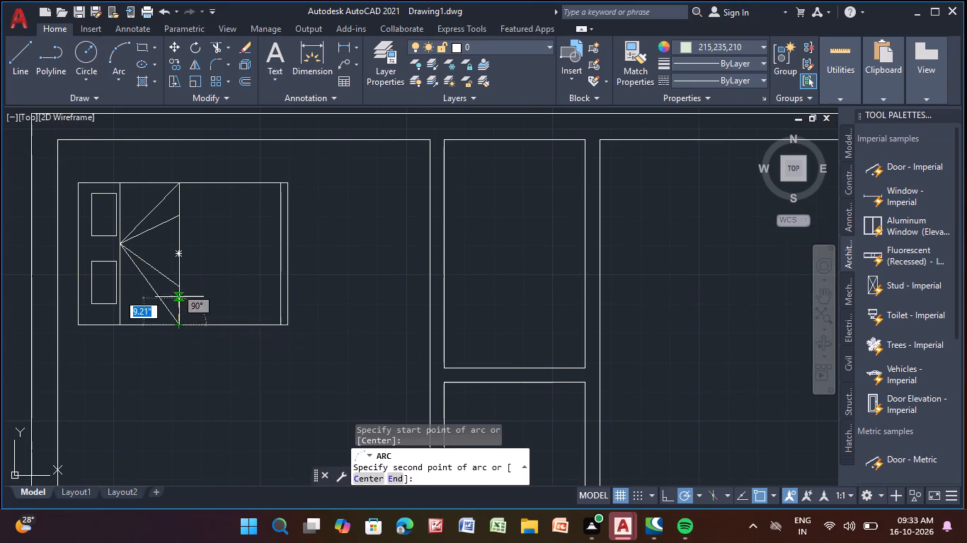
click(181, 287)
scroll(229, 297, up, 3)
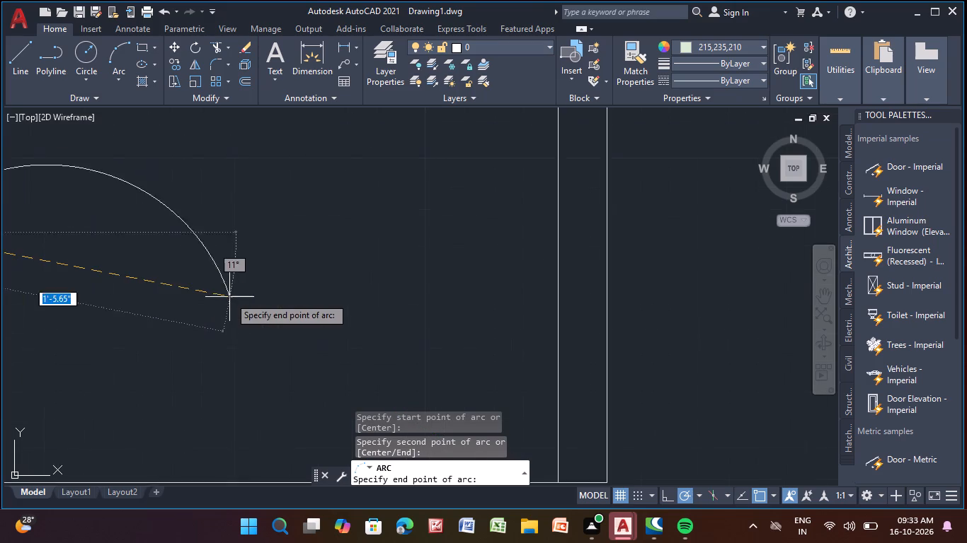
scroll(229, 297, up, 2)
middle_drag(229, 297, 648, 332)
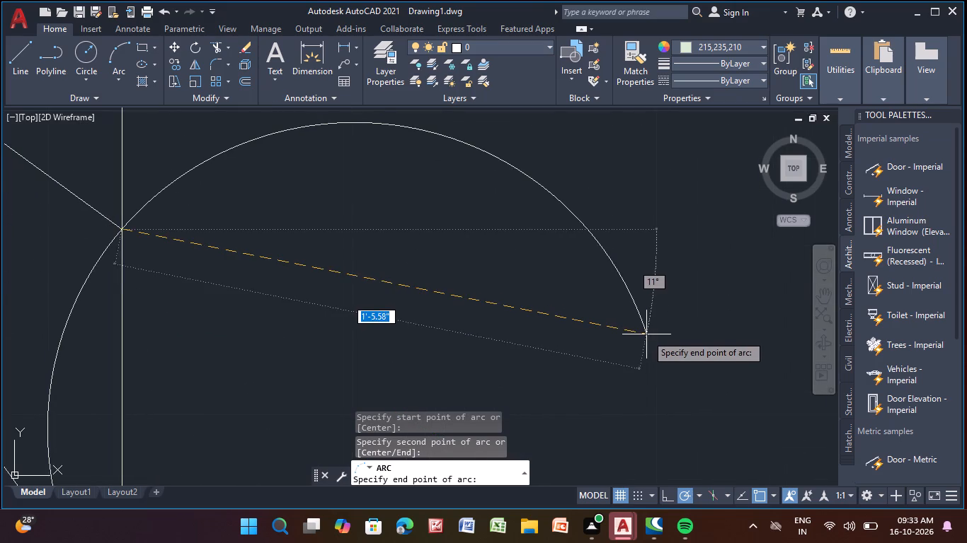
click(644, 335)
key(Escape)
Trim the lower arc's part beyond the bed's middle vertical line, keeping only the curve on the diagonals' side.
scroll(478, 310, down, 3)
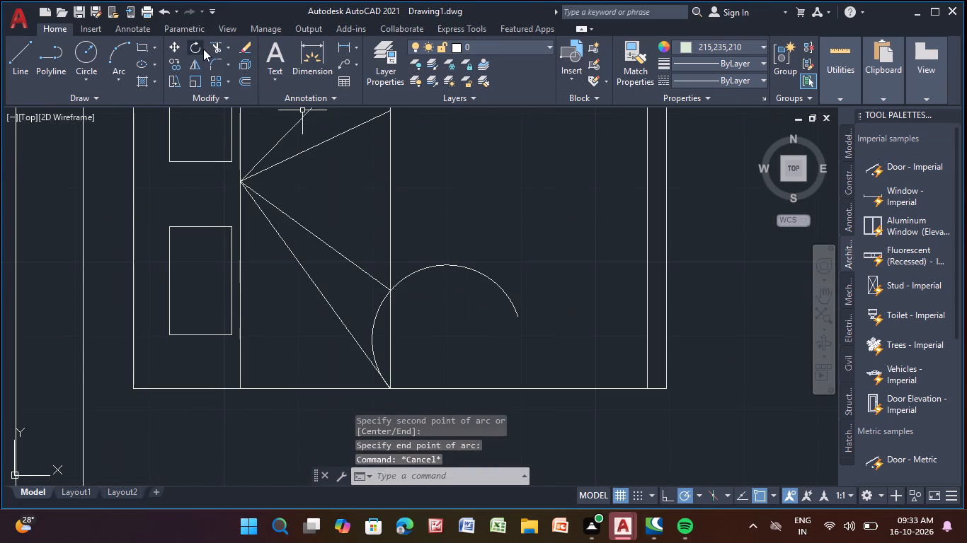
click(214, 42)
drag(467, 253, 452, 290)
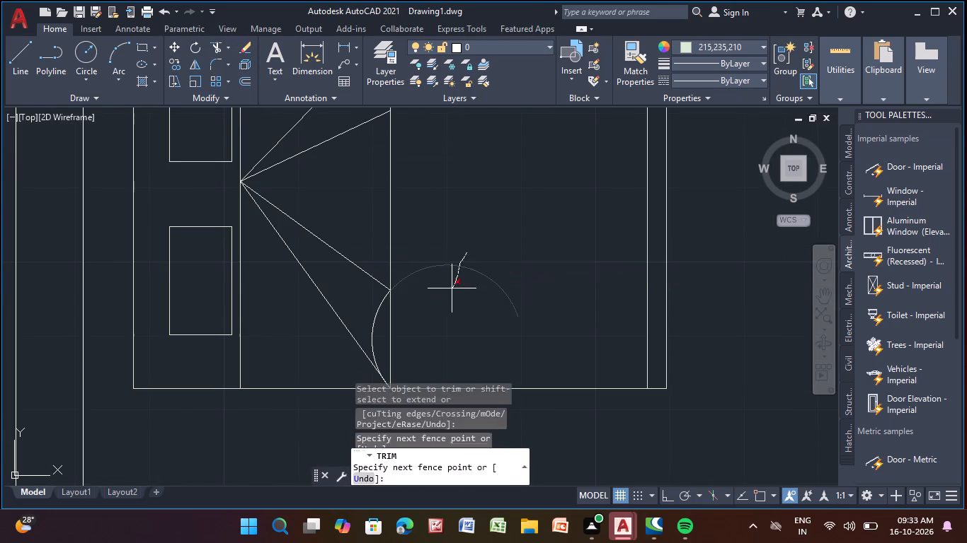
drag(452, 290, 450, 342)
key(Escape)
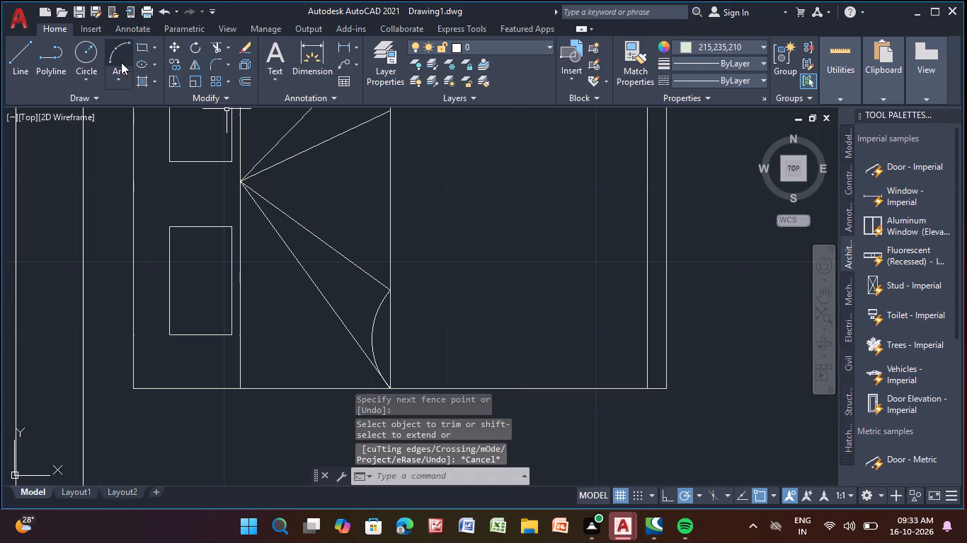
Draw a three-point arc from the upper short diagonal's end through the middle line's top end, ending just inside the bed's top edge.
click(115, 58)
scroll(399, 216, down, 1)
middle_drag(399, 218, 248, 355)
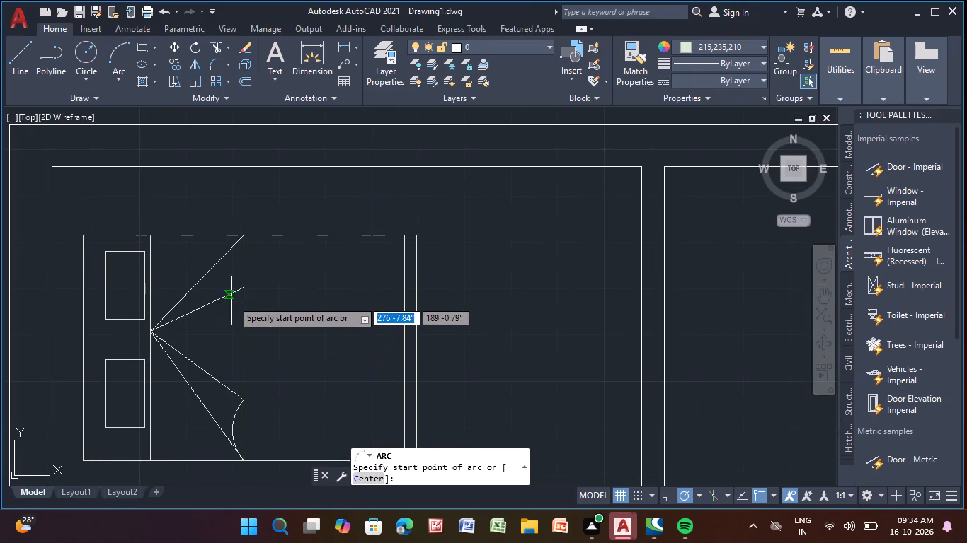
scroll(252, 279, up, 3)
middle_drag(241, 291, 243, 353)
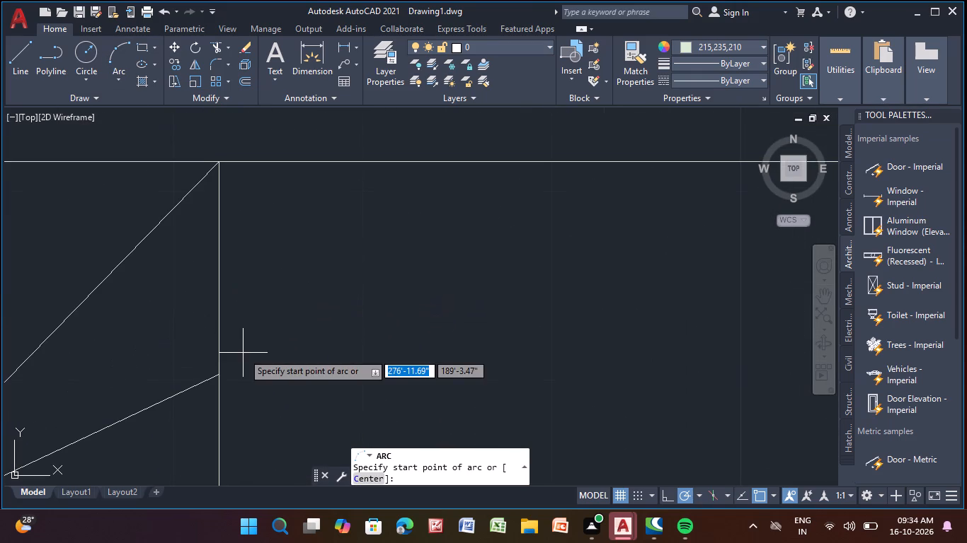
click(217, 376)
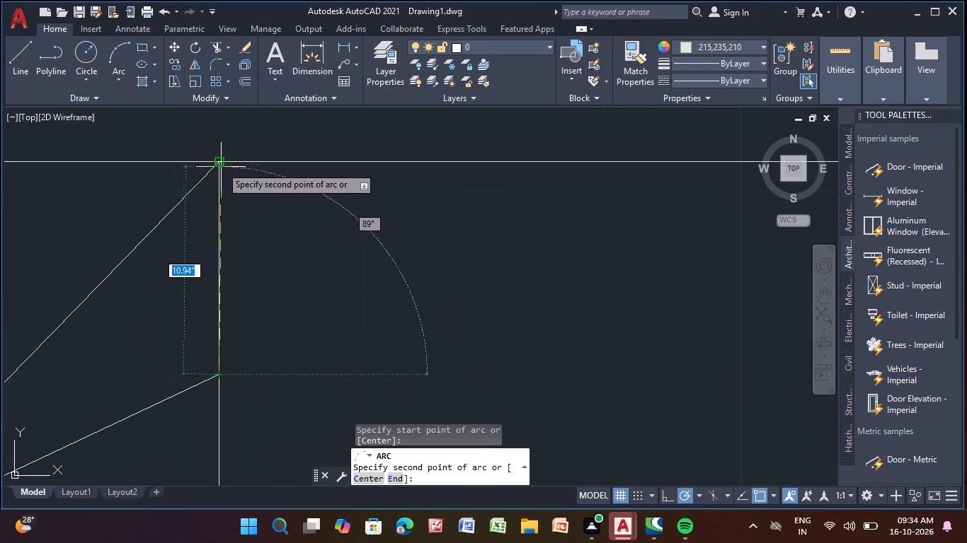
click(222, 163)
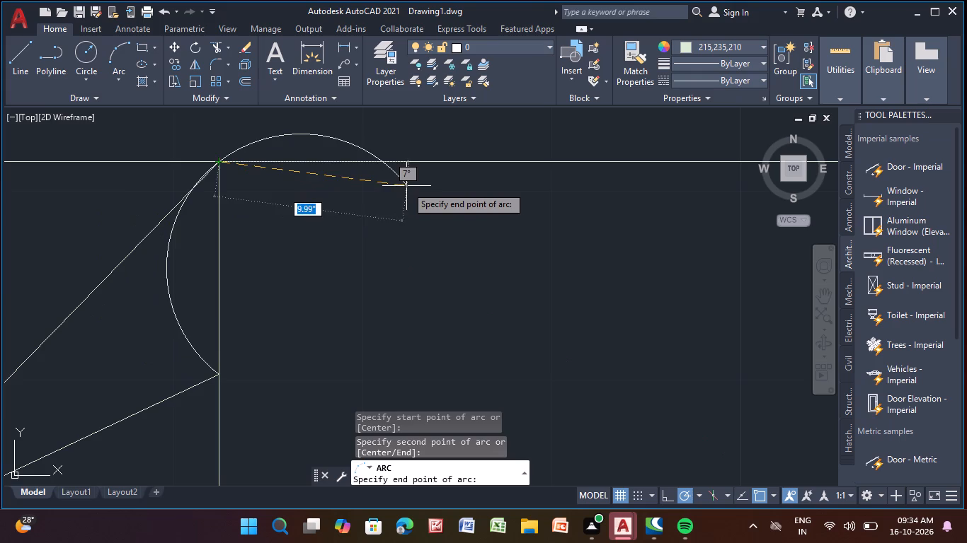
click(430, 182)
key(Escape)
Trim the upper arc's part above the bed's top edge and its leftover piece inside the bed, keeping the curve beside the diagonals.
click(221, 40)
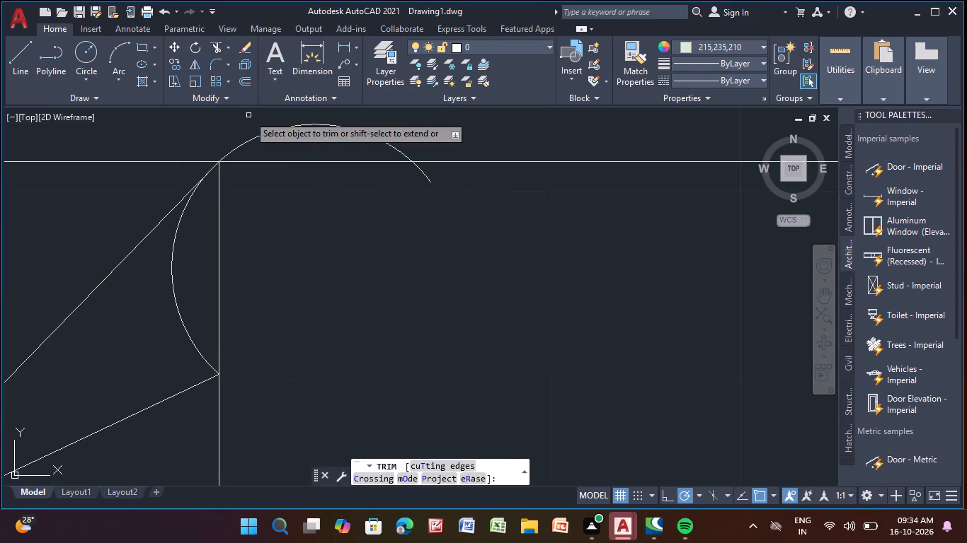
drag(250, 115, 273, 148)
click(416, 175)
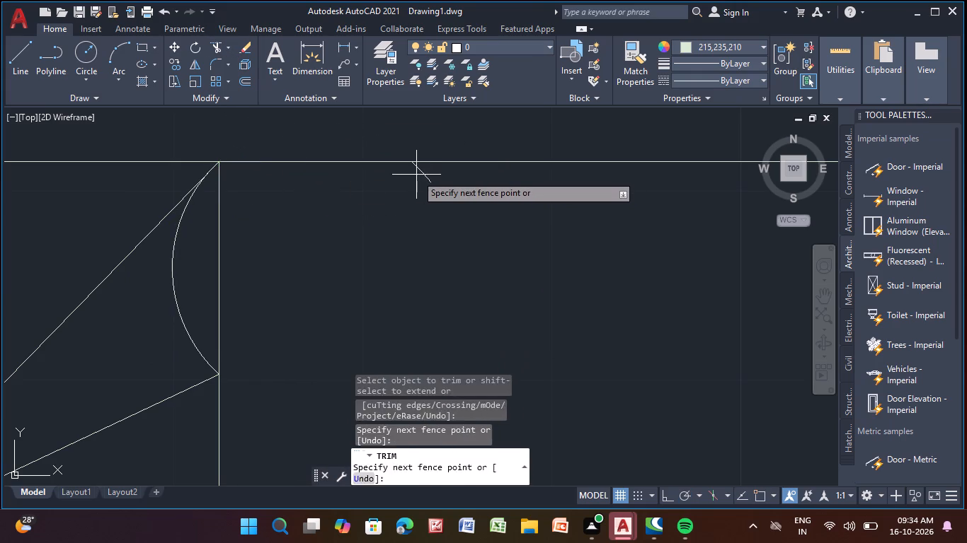
click(423, 174)
drag(427, 171, 423, 174)
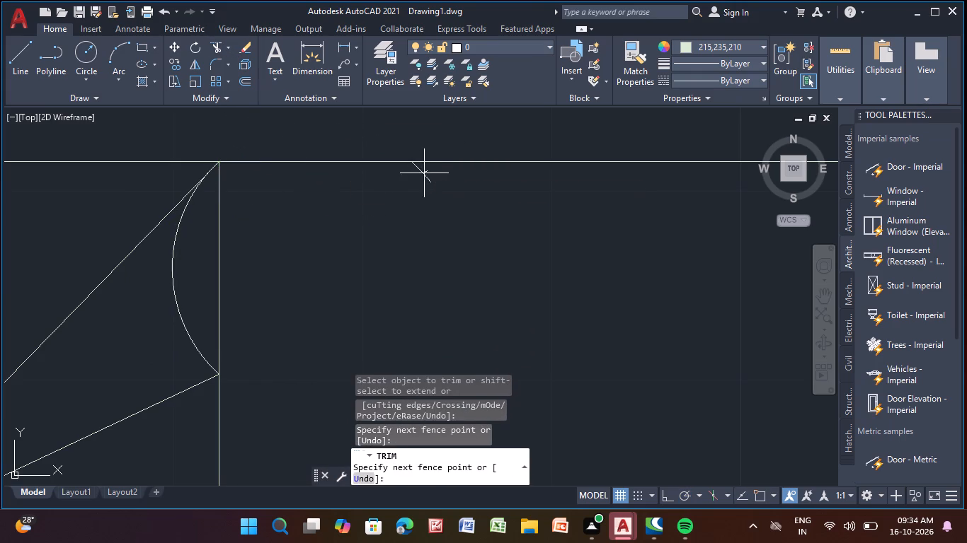
drag(423, 174, 416, 183)
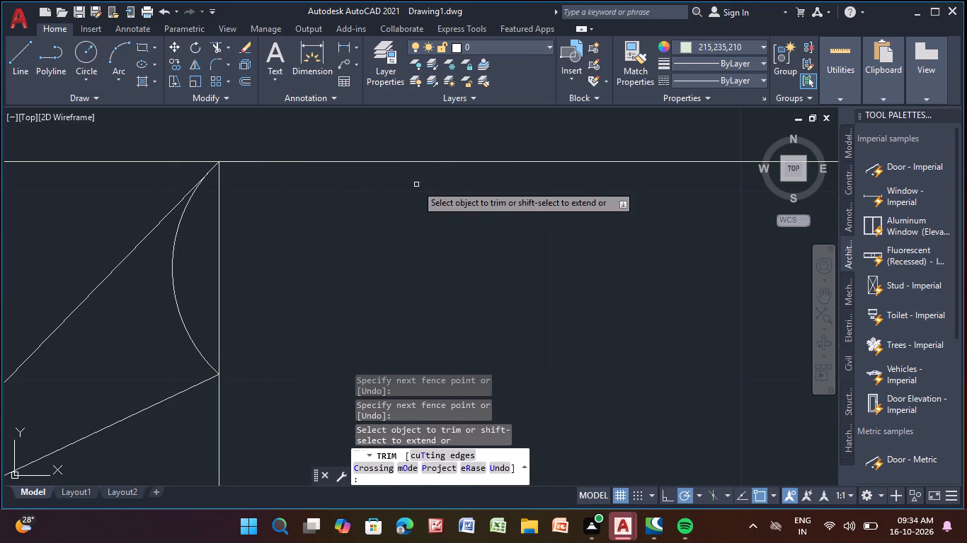
Trim the bed's middle vertical line between the ends of the upper and lower short diagonals.
scroll(415, 190, down, 2)
middle_drag(400, 274, 355, 143)
drag(267, 247, 358, 244)
key(Escape)
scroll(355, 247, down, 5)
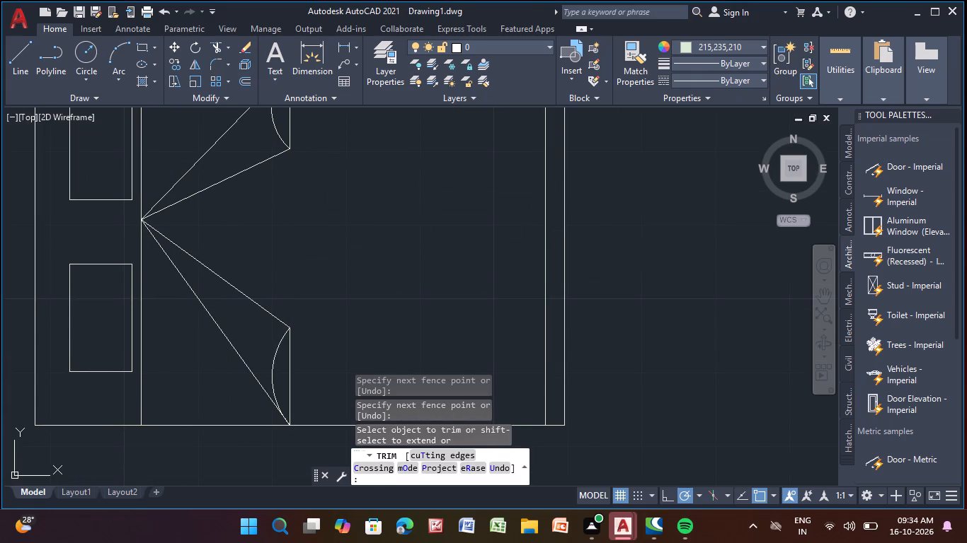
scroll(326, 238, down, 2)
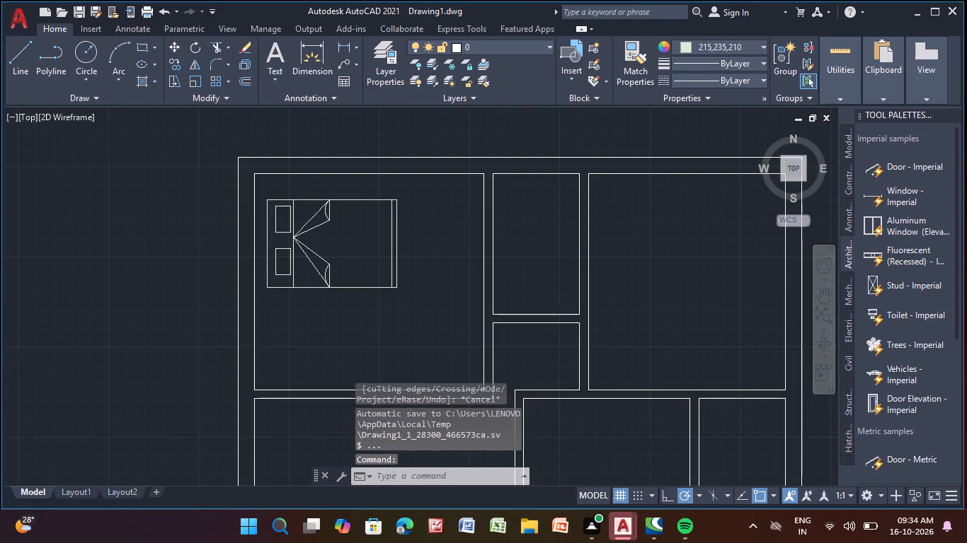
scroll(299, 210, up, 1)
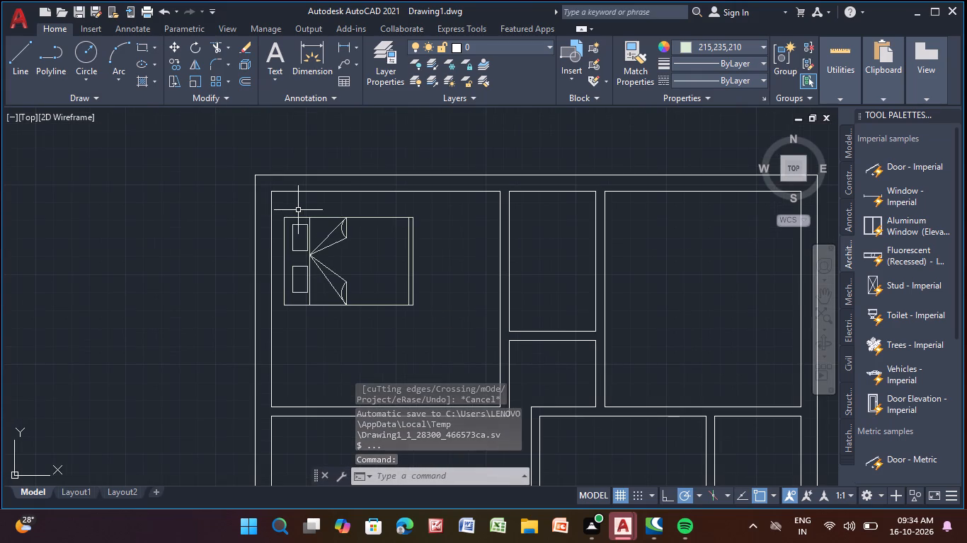
Trim the straight vertical segments beside the lower and upper blanket-corner arcs, leaving only the curved edges.
middle_drag(389, 204, 294, 161)
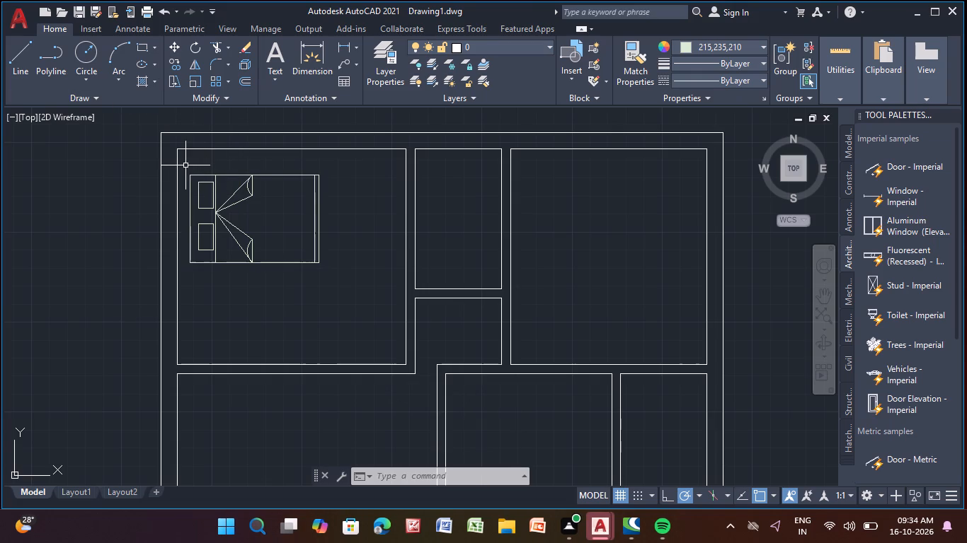
click(185, 165)
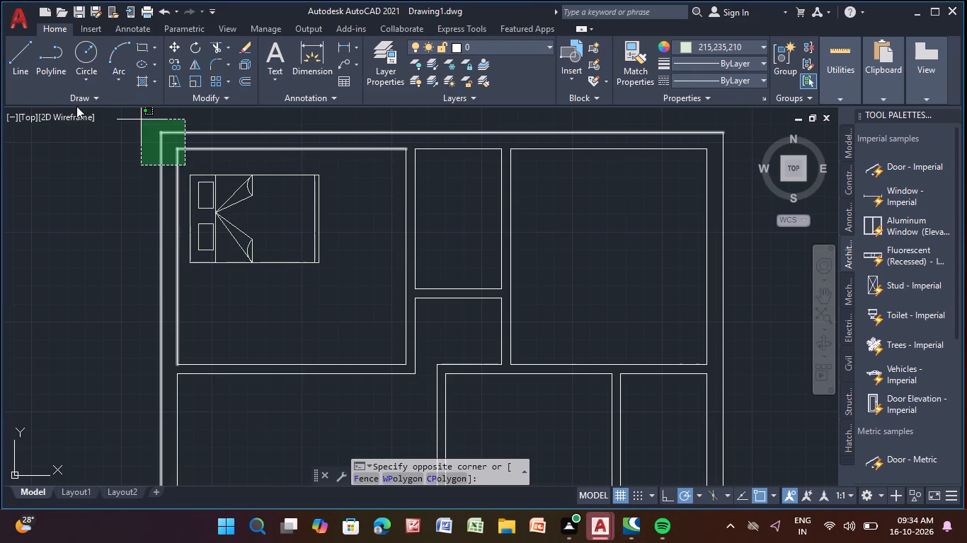
key(Escape)
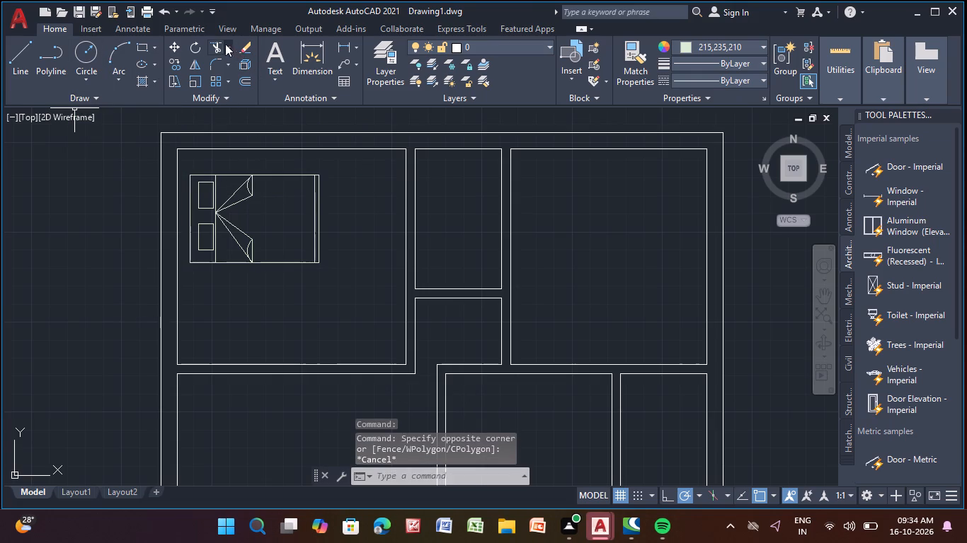
click(213, 48)
scroll(256, 256, up, 3)
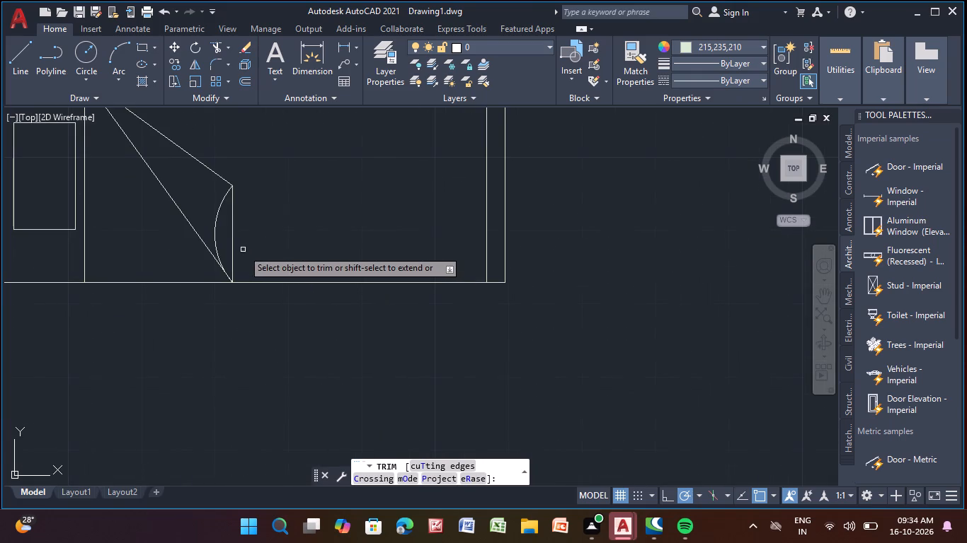
click(231, 245)
scroll(258, 224, down, 3)
middle_drag(258, 224, 250, 296)
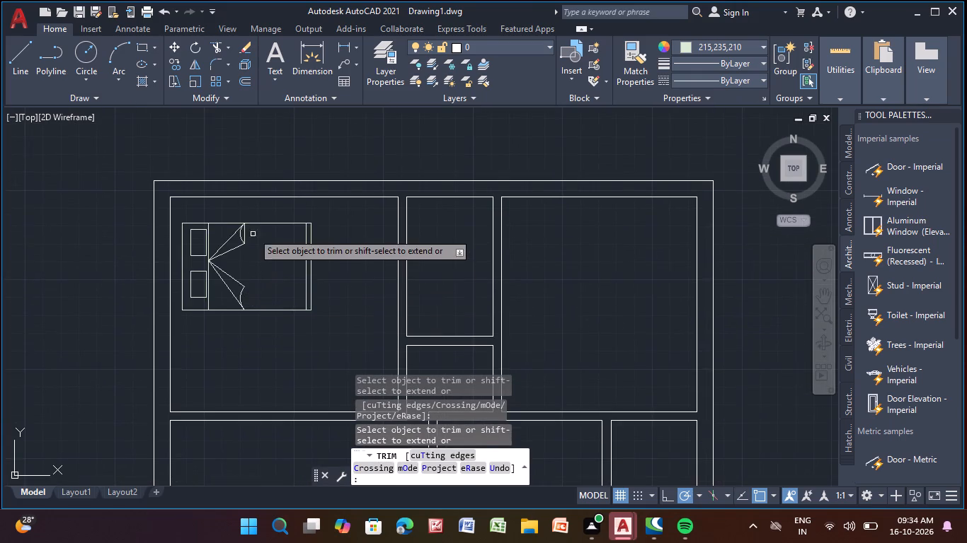
scroll(247, 225, up, 3)
click(231, 250)
key(Escape)
key(Escape)
scroll(234, 255, down, 3)
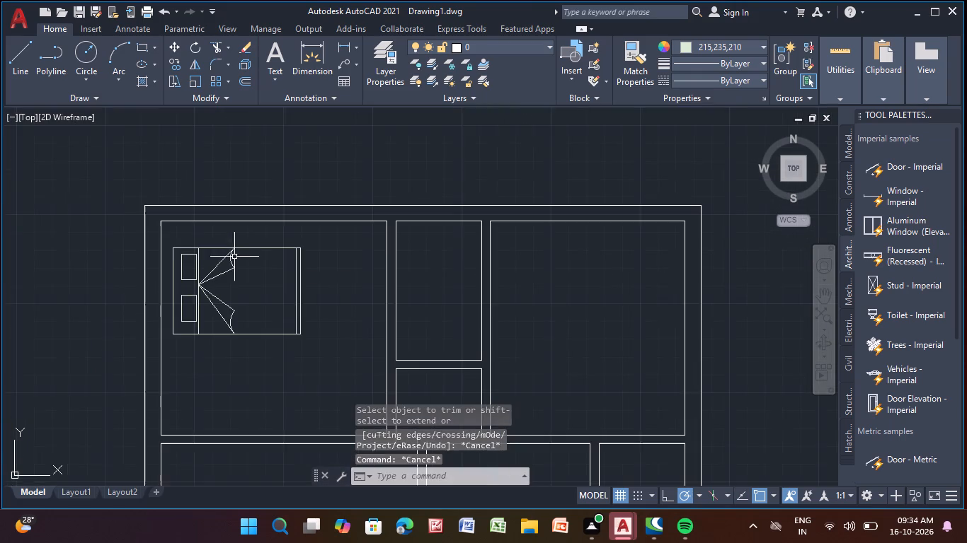
Group all of the bed's parts, including its outline, pillows and blanket folds, into one object.
middle_drag(234, 257, 245, 243)
drag(192, 221, 313, 227)
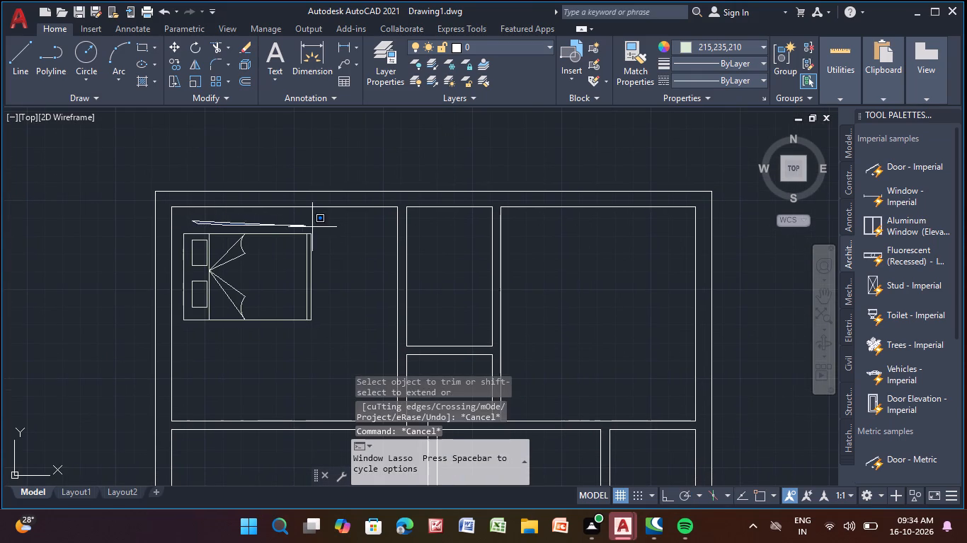
drag(313, 227, 171, 338)
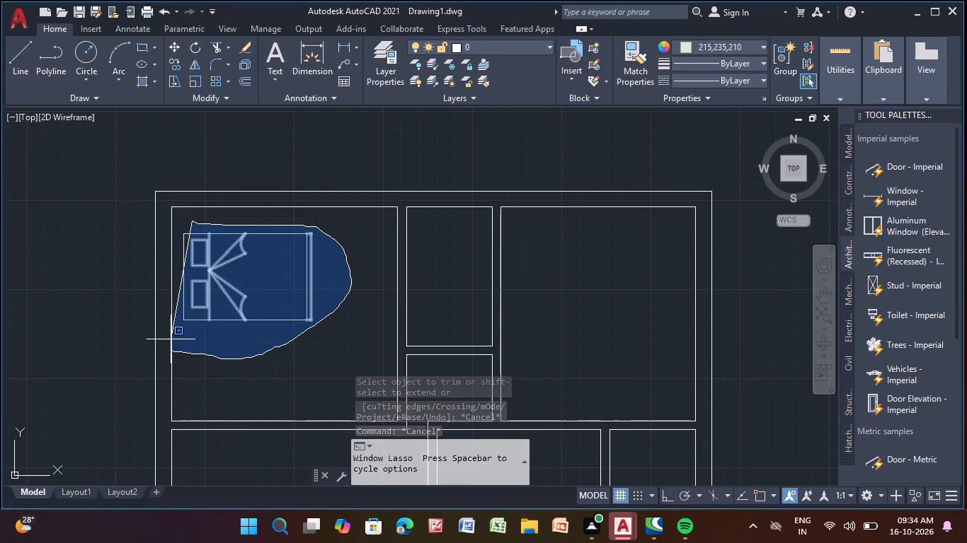
drag(171, 338, 200, 214)
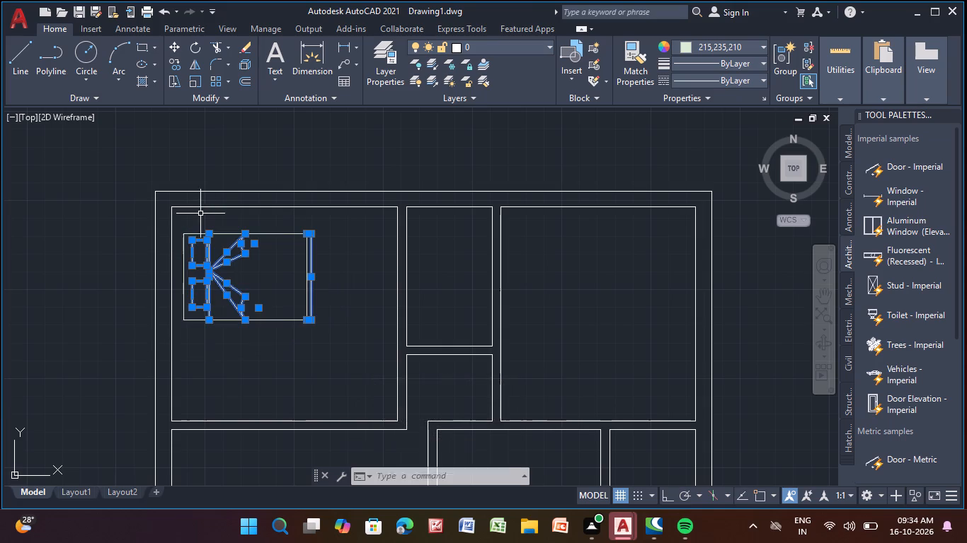
click(268, 233)
double_click(786, 49)
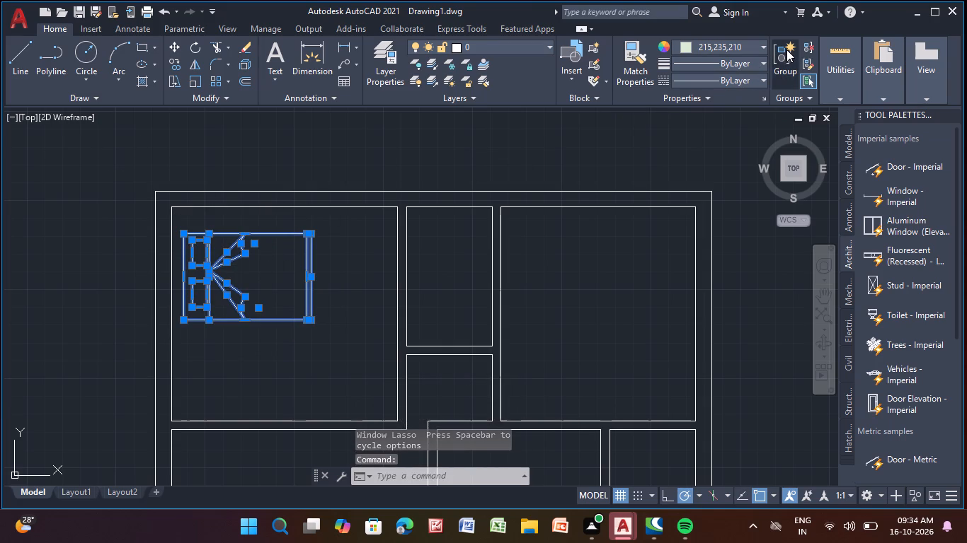
click(311, 310)
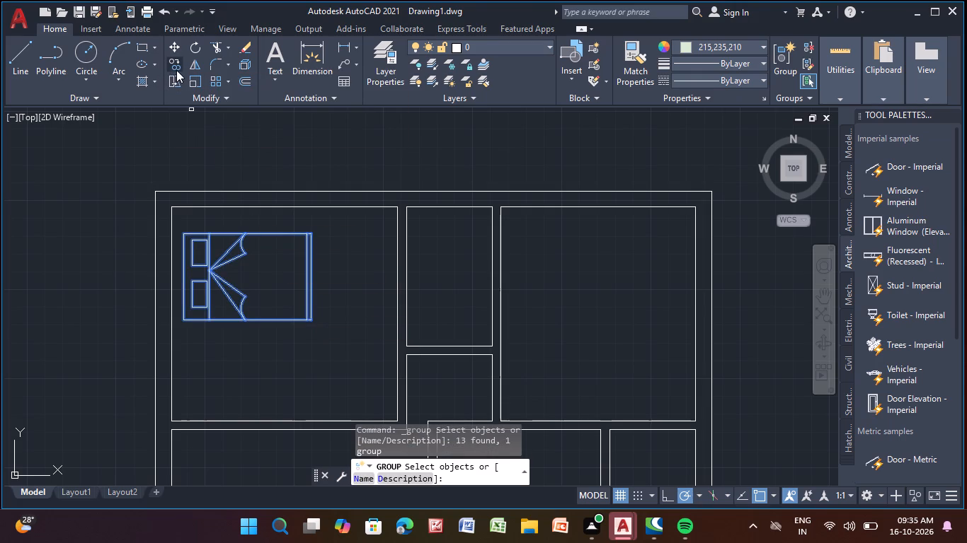
Copy the grouped bed horizontally about 17'-0" into the upper-right room.
click(175, 66)
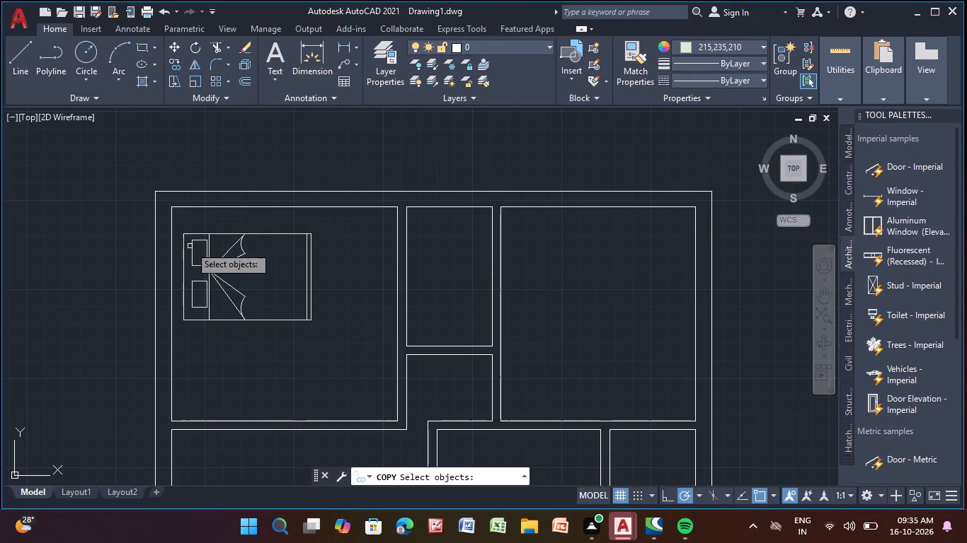
click(210, 276)
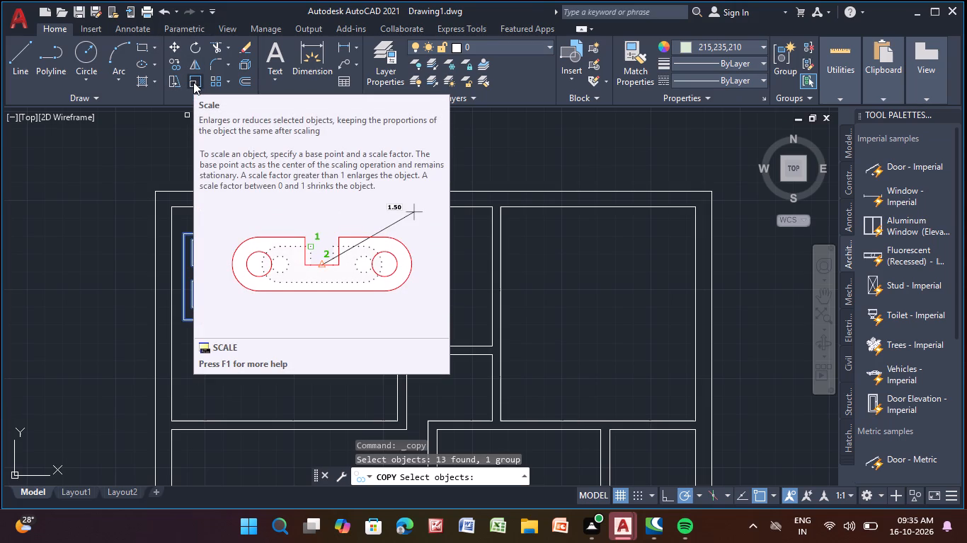
key(Return)
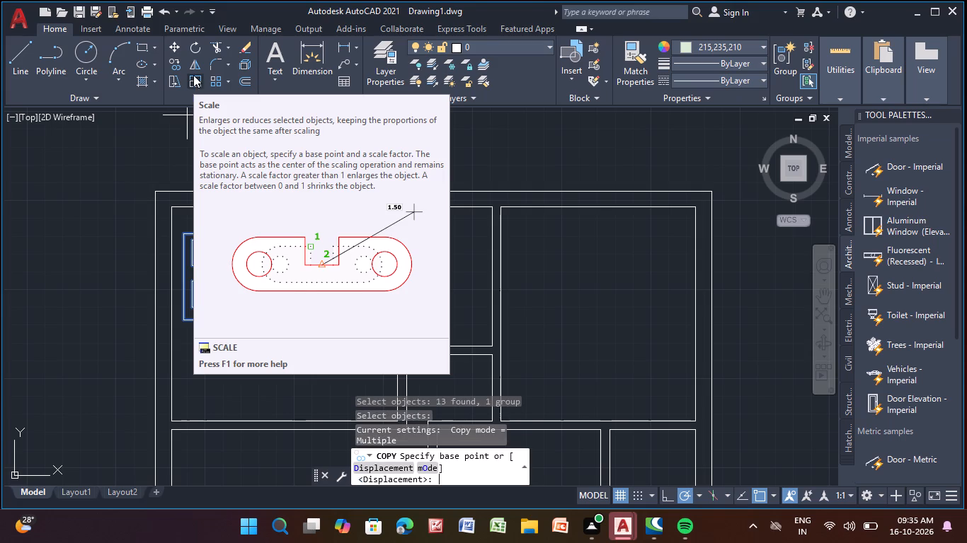
click(175, 63)
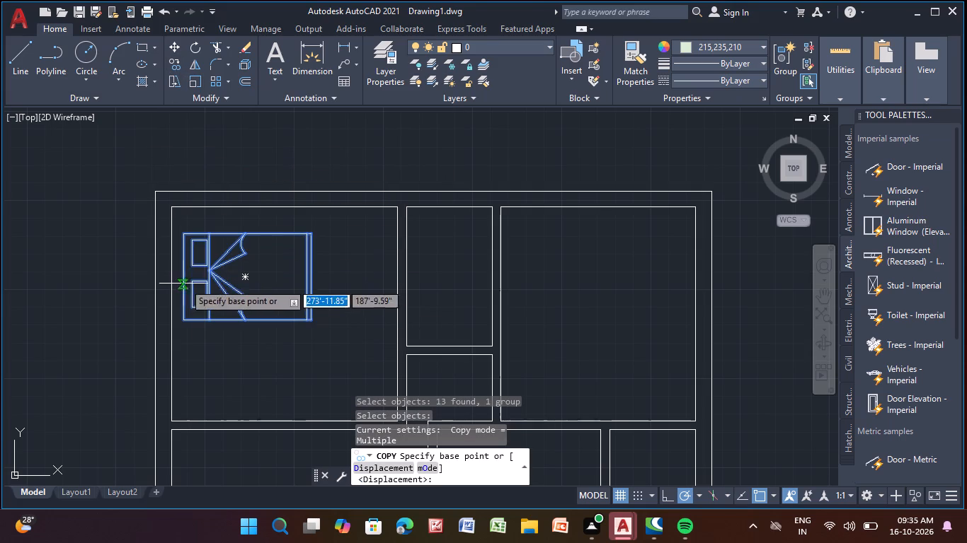
click(207, 272)
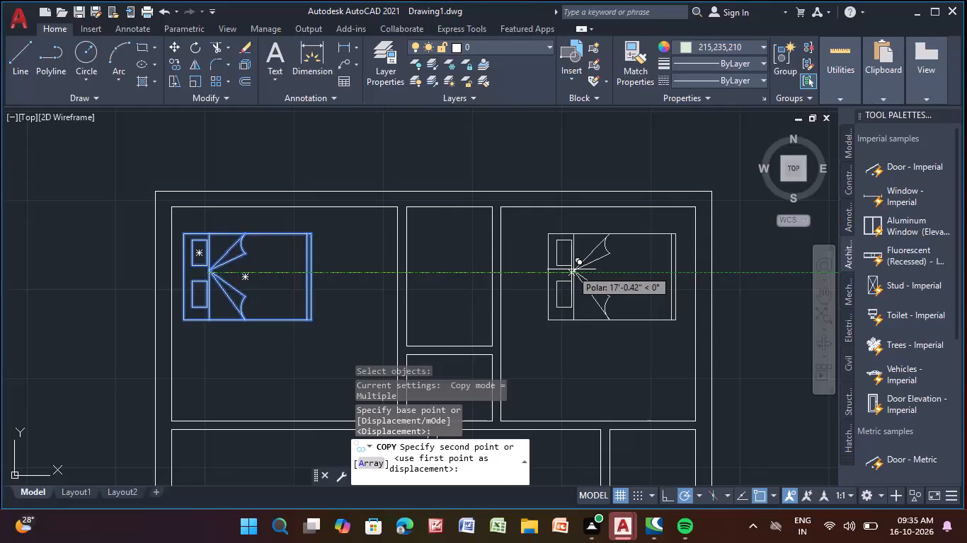
click(571, 269)
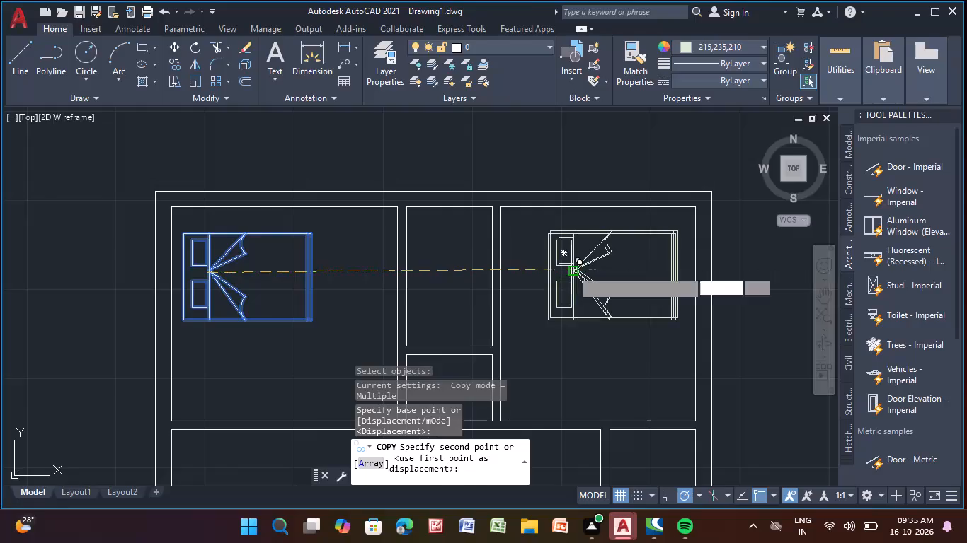
key(Escape)
key(Escape)
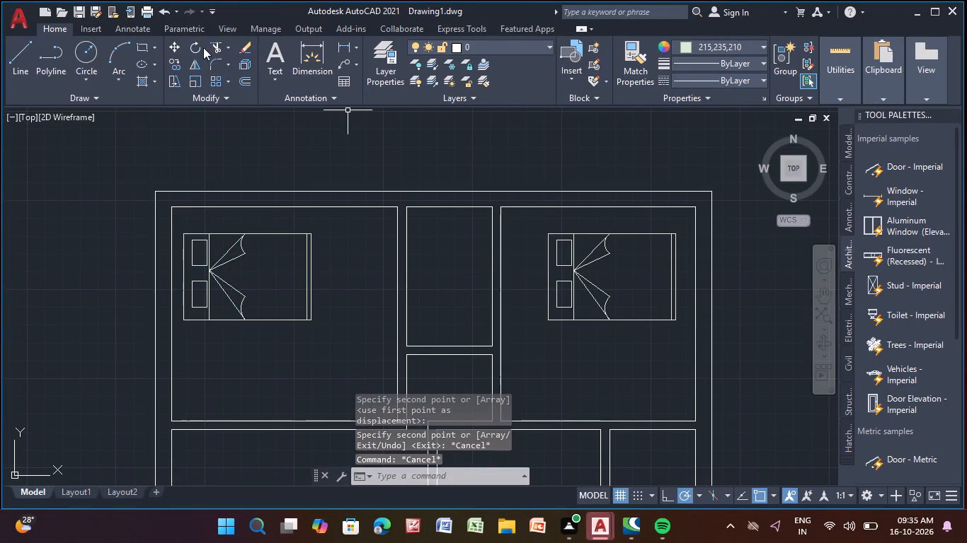
Rotate the upper-right room's bed 180° about a point on its foot-end line.
click(195, 47)
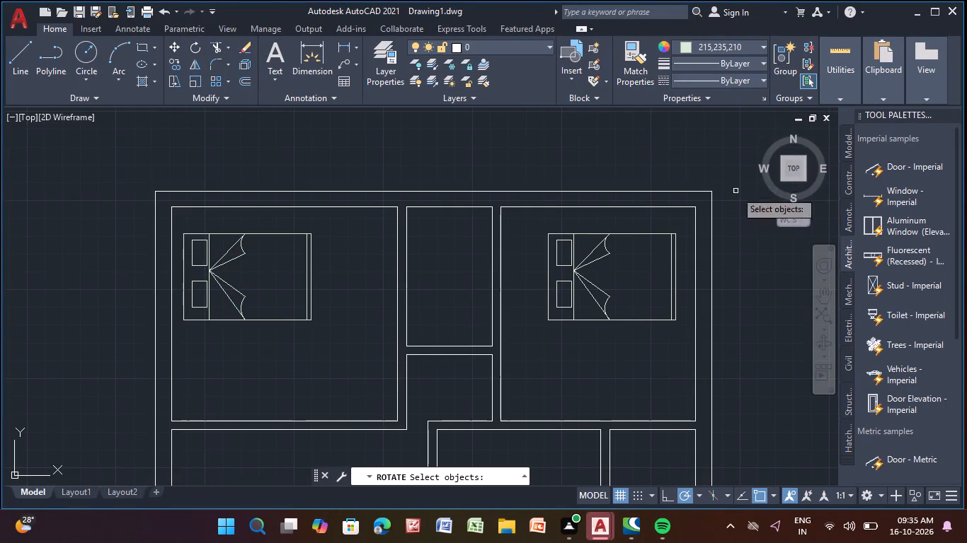
click(671, 276)
right_click(671, 276)
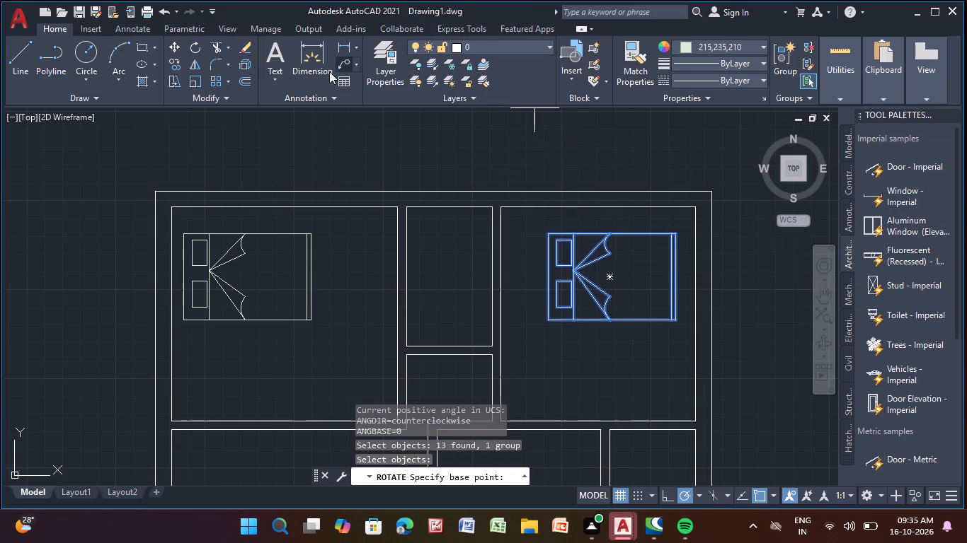
click(198, 47)
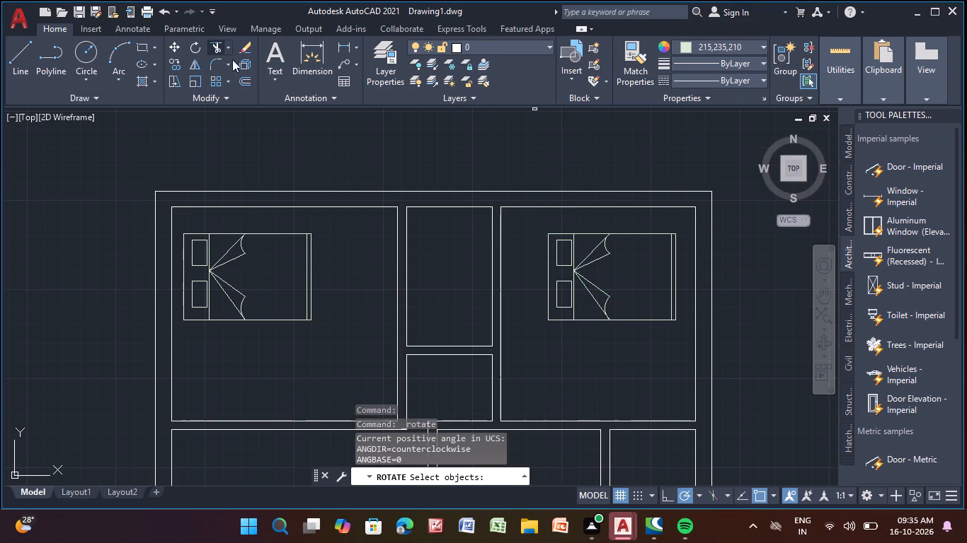
click(672, 271)
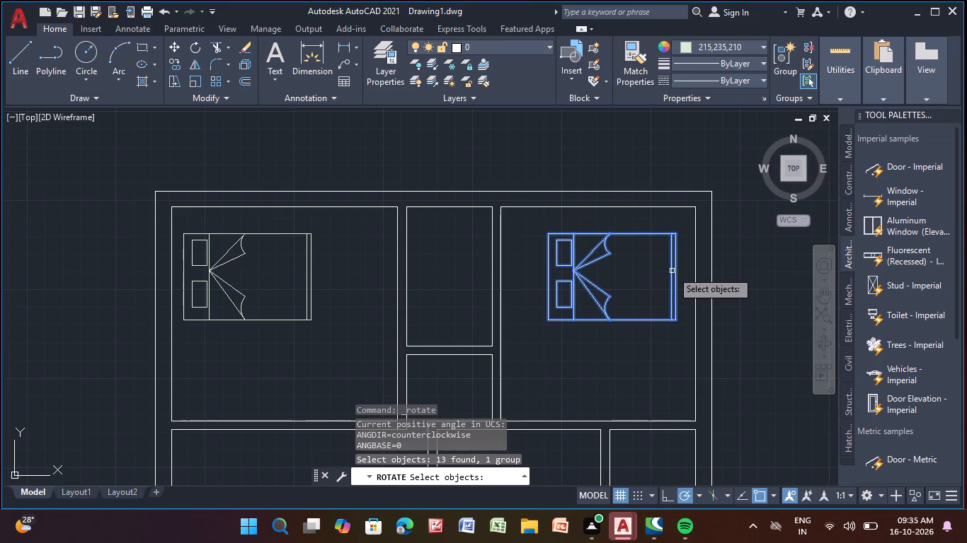
right_click(672, 271)
click(672, 271)
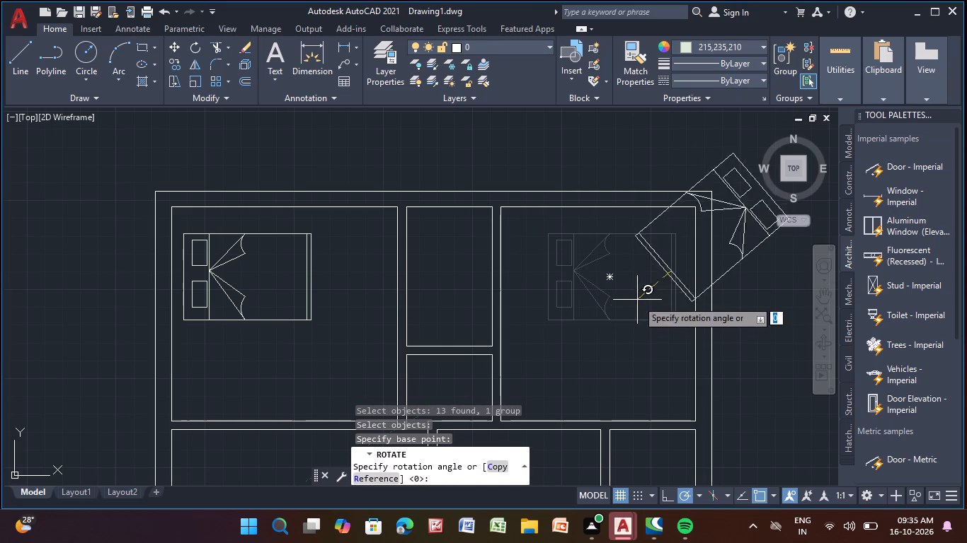
click(627, 267)
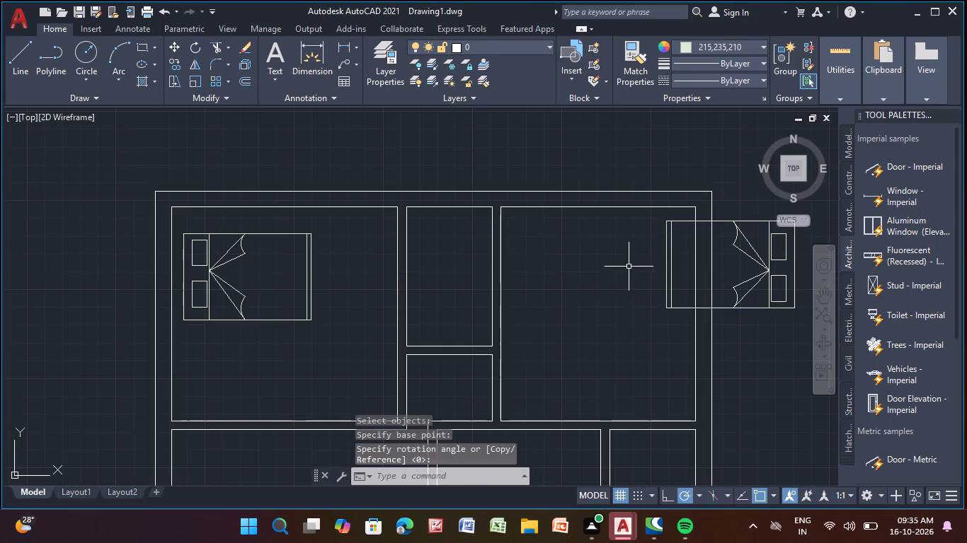
Move the rotated bed back inside the upper-right room, with its pillow end near the right outer wall.
click(668, 240)
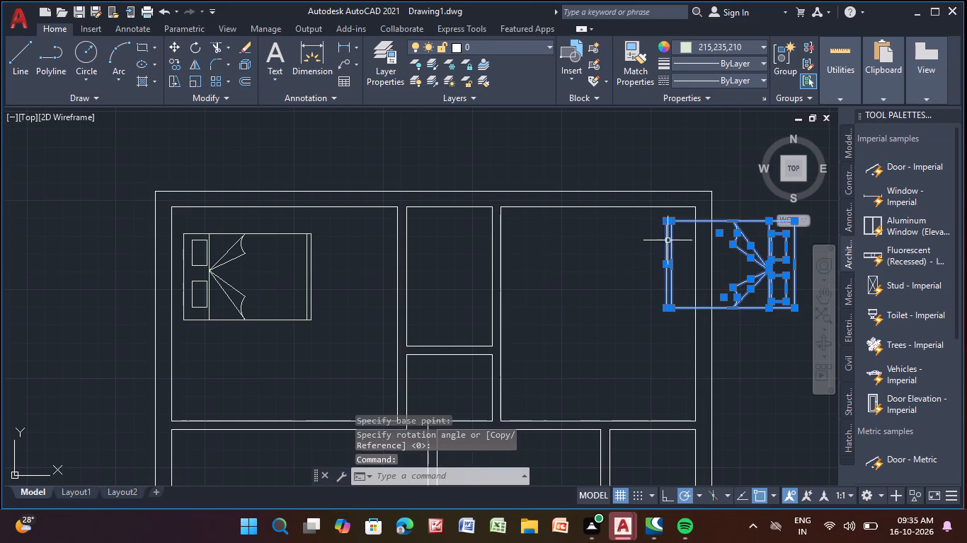
click(176, 48)
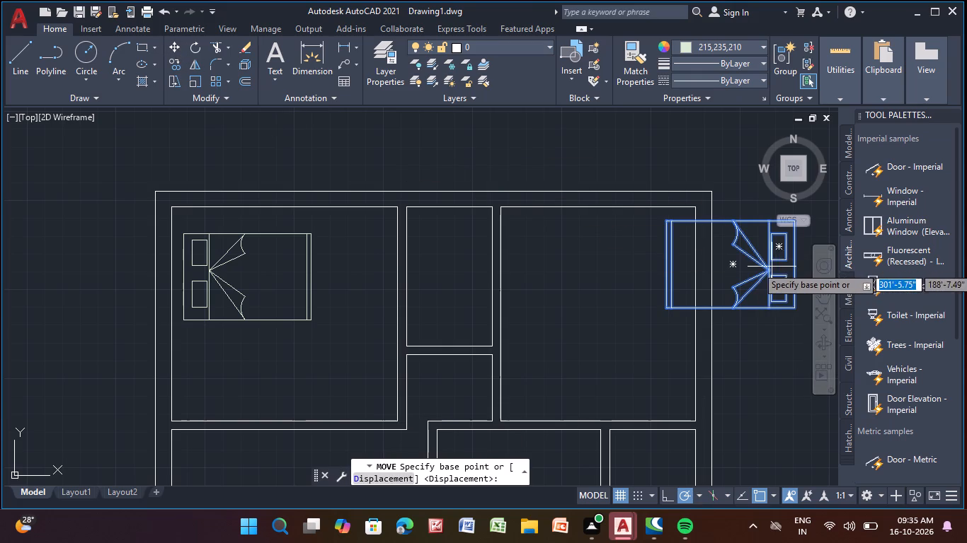
click(769, 271)
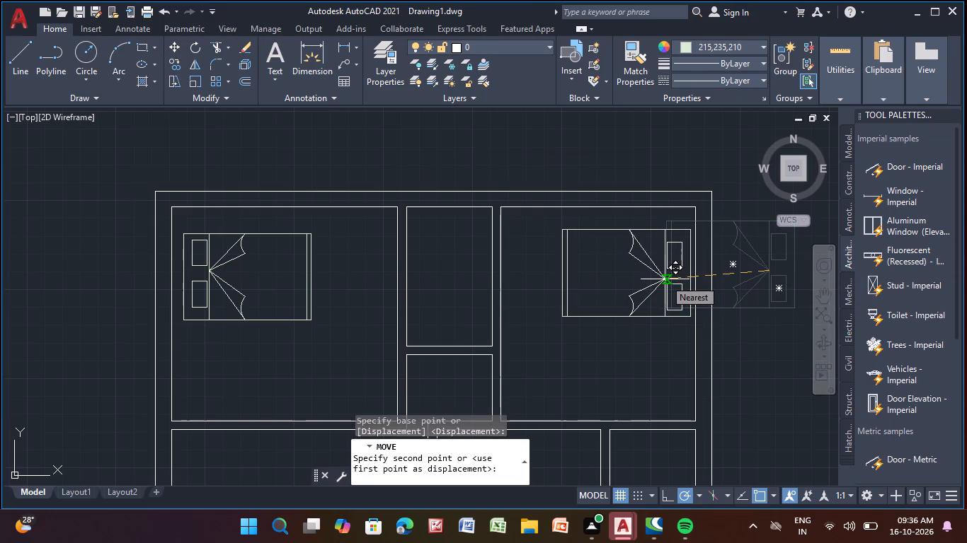
click(665, 279)
Copy the upper-right bed about 29'-1" straight down into the lower-right room, near its bottom-right corner.
scroll(665, 279, down, 2)
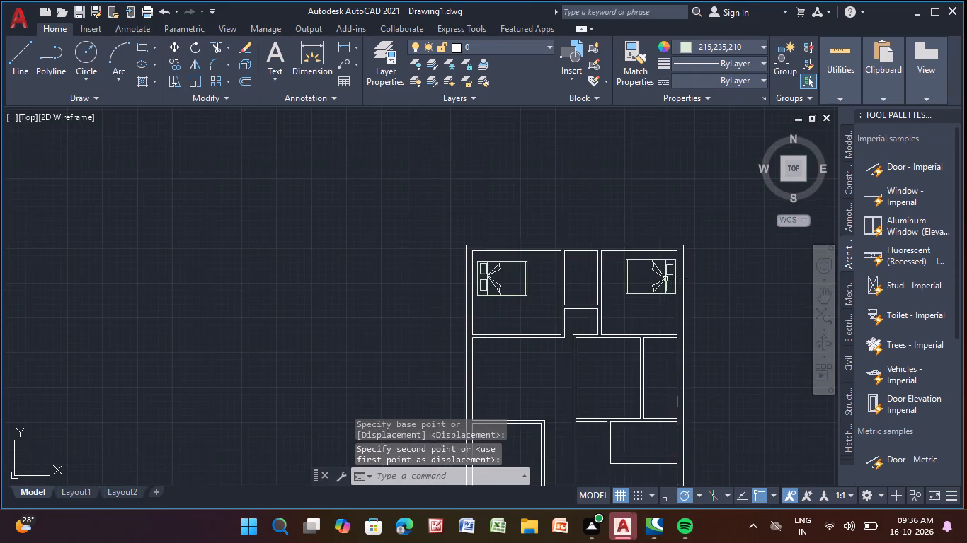
middle_drag(665, 279, 544, 181)
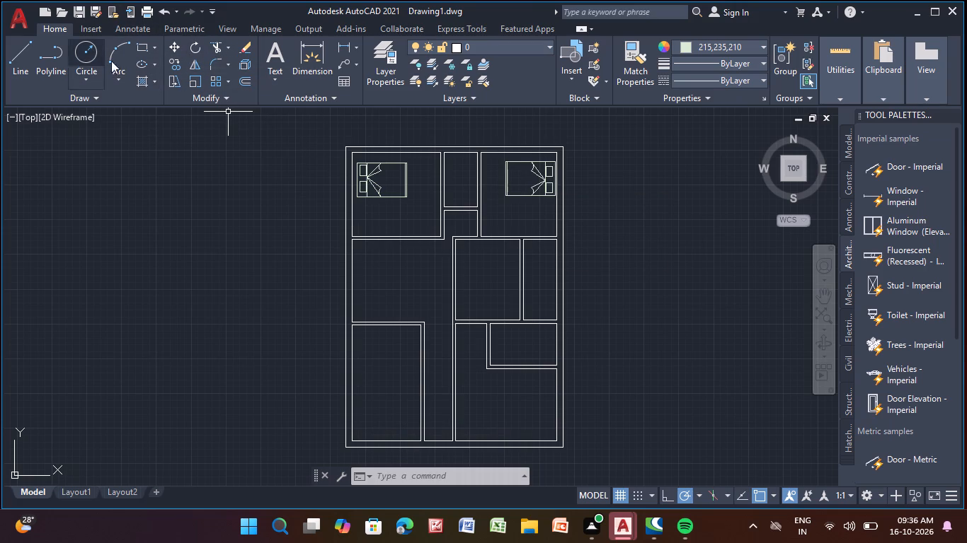
click(175, 64)
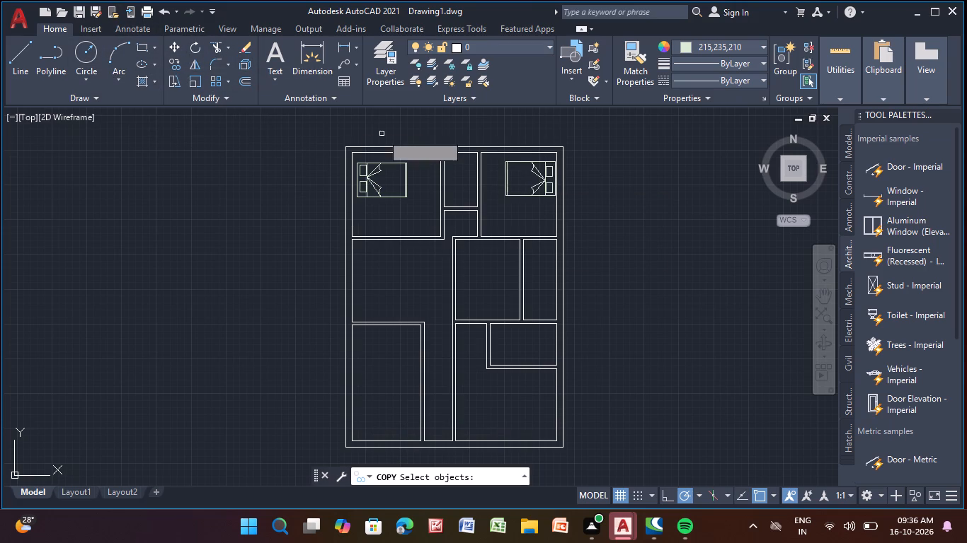
click(519, 196)
right_click(516, 197)
click(537, 180)
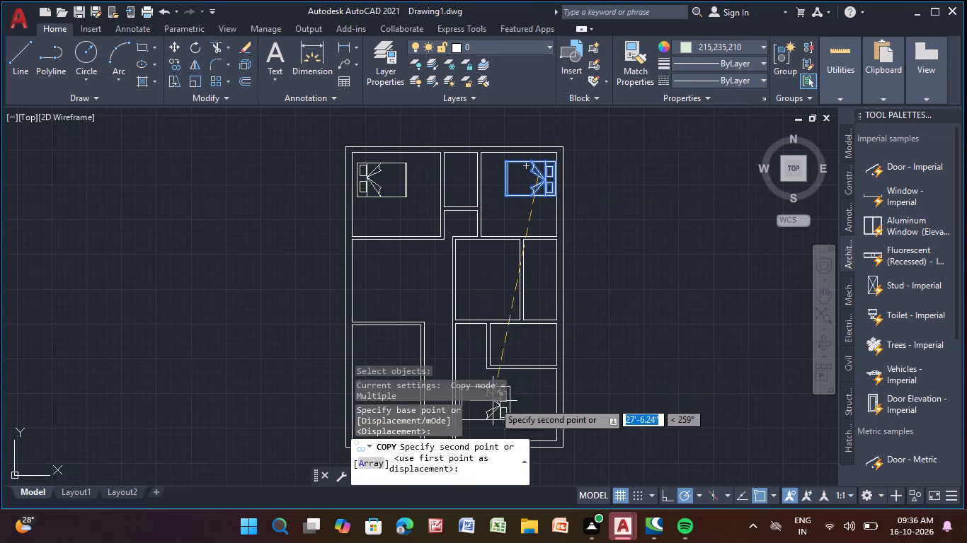
middle_drag(512, 404, 399, 257)
scroll(399, 257, up, 1)
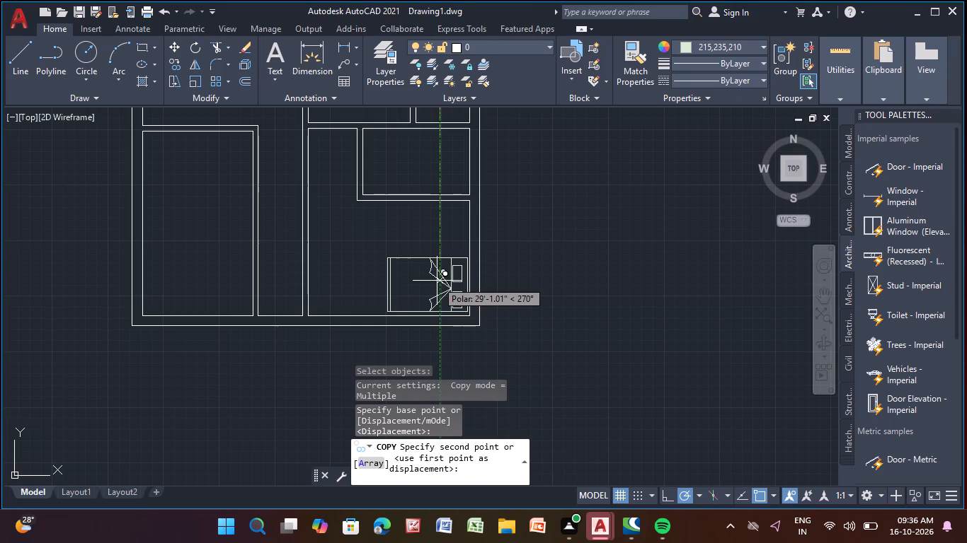
click(437, 281)
key(Escape)
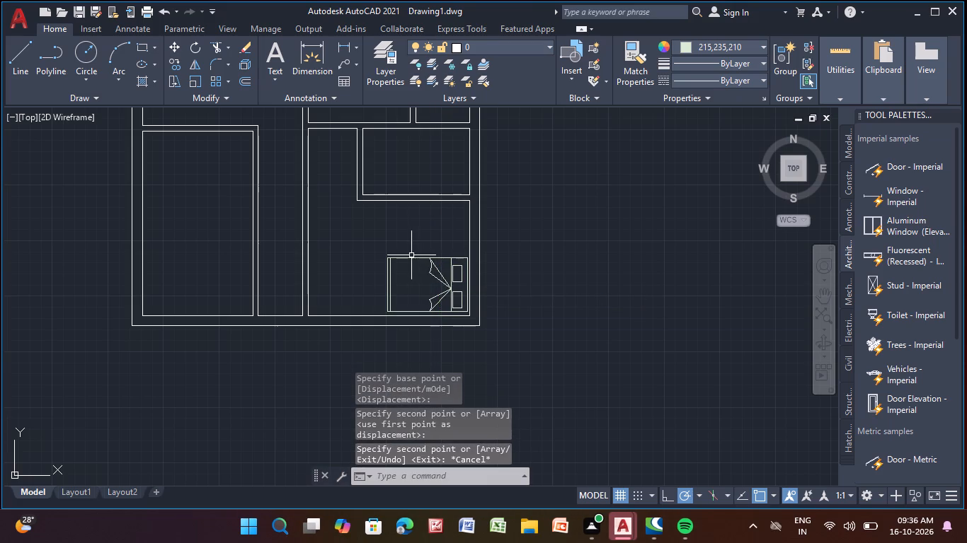
Rotate the lower-right room's bed a quarter turn clockwise about a point near its pillows, so the pillow end faces down.
click(402, 258)
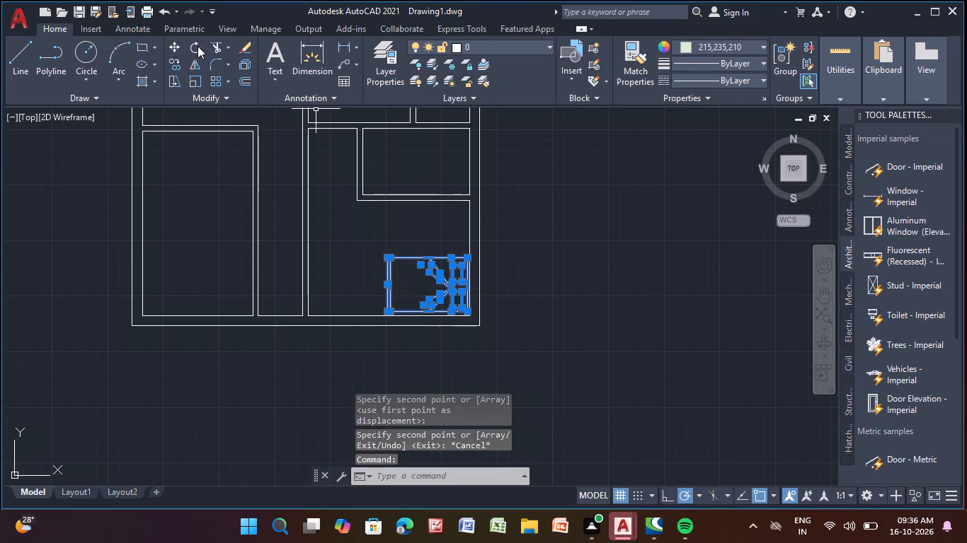
click(198, 46)
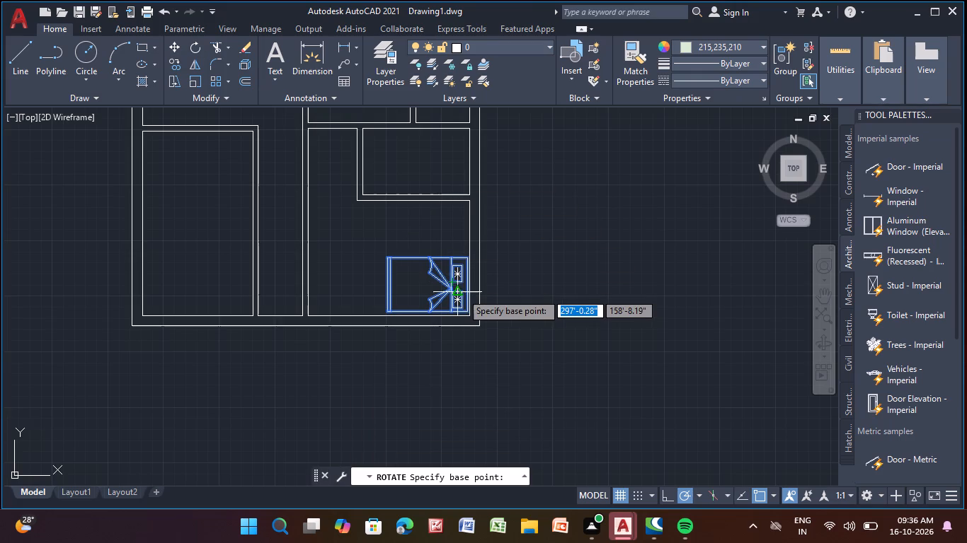
click(460, 288)
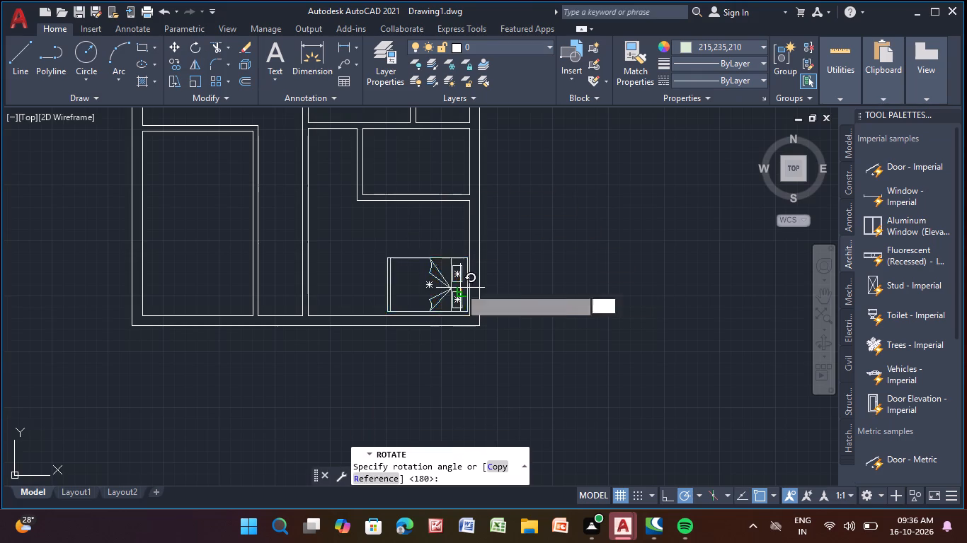
click(460, 373)
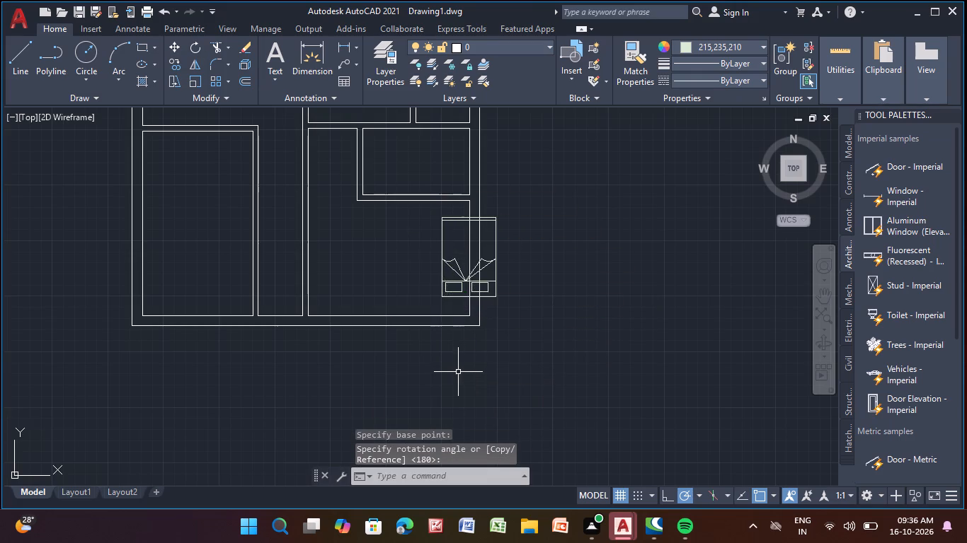
Move the rotated bed into the lower-right room's bottom-right corner, with its pillow end against the bottom outer wall.
click(442, 281)
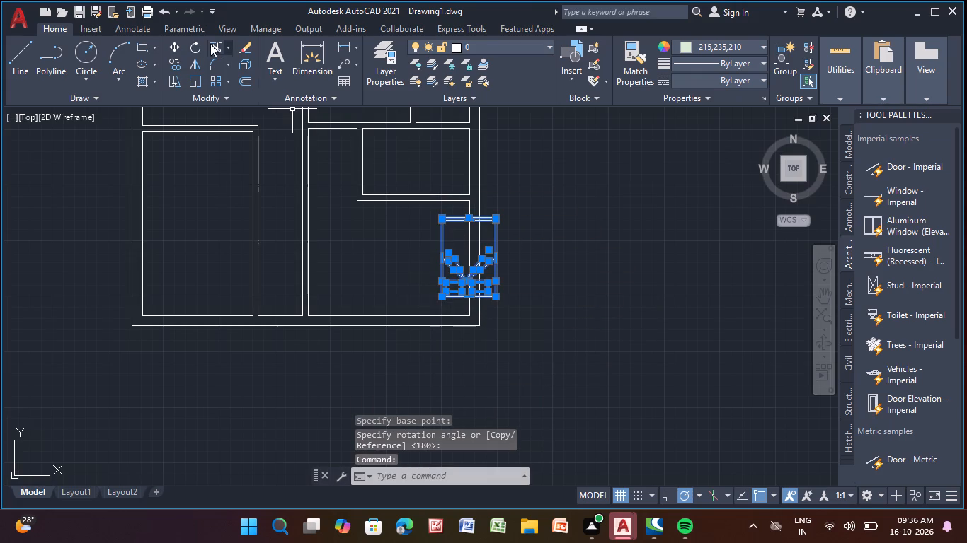
click(172, 45)
click(465, 296)
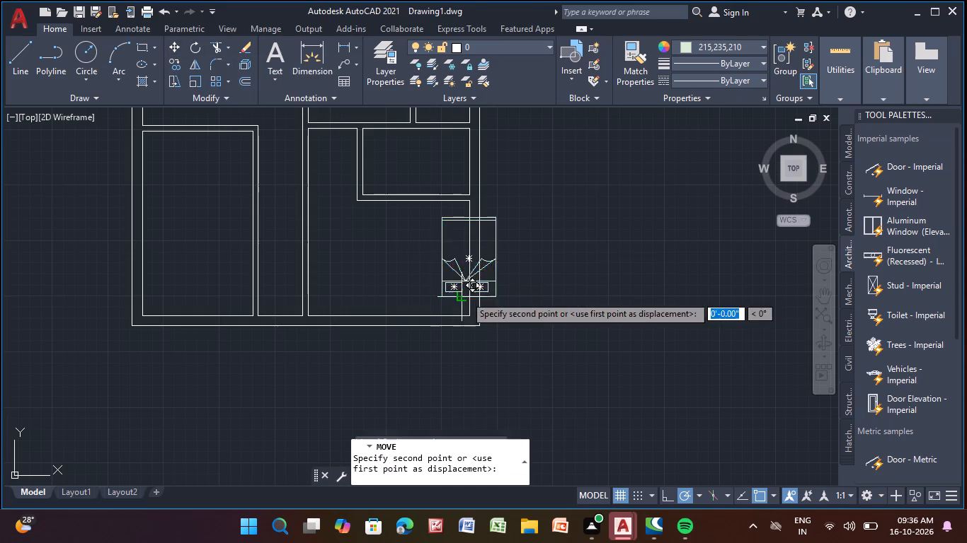
click(433, 312)
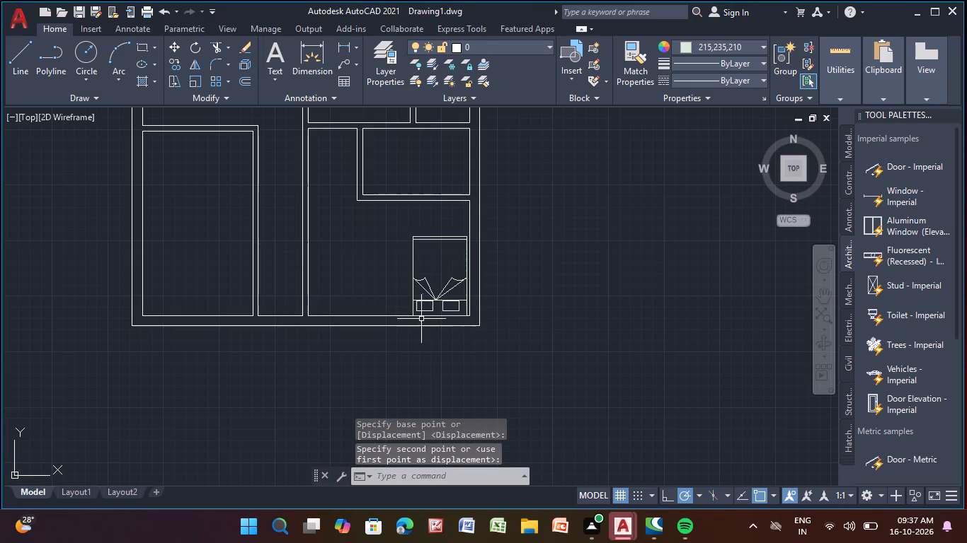
key(Escape)
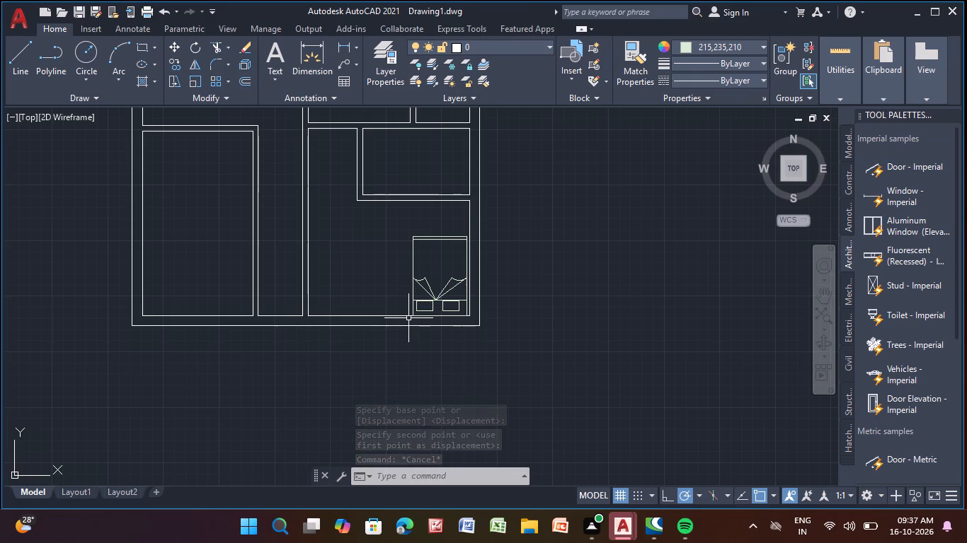
Draw a wide table rectangle near the middle of the left-hand room below the upper-left bedroom.
scroll(408, 318, down, 1)
middle_drag(408, 318, 394, 404)
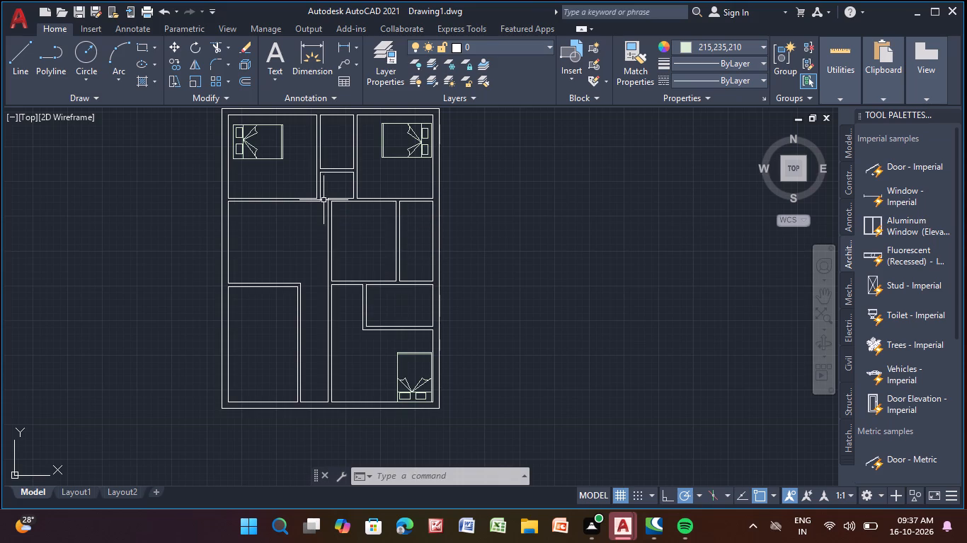
scroll(323, 199, up, 1)
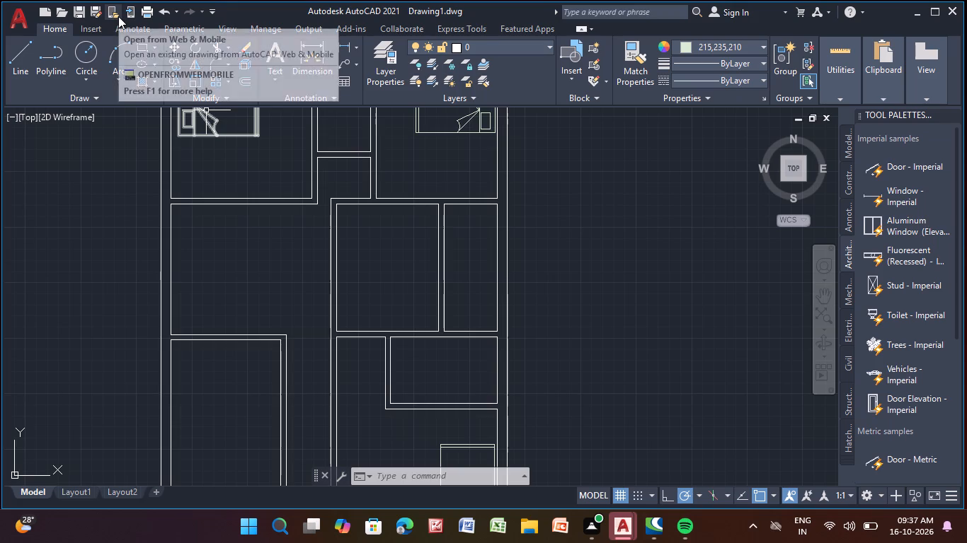
click(139, 46)
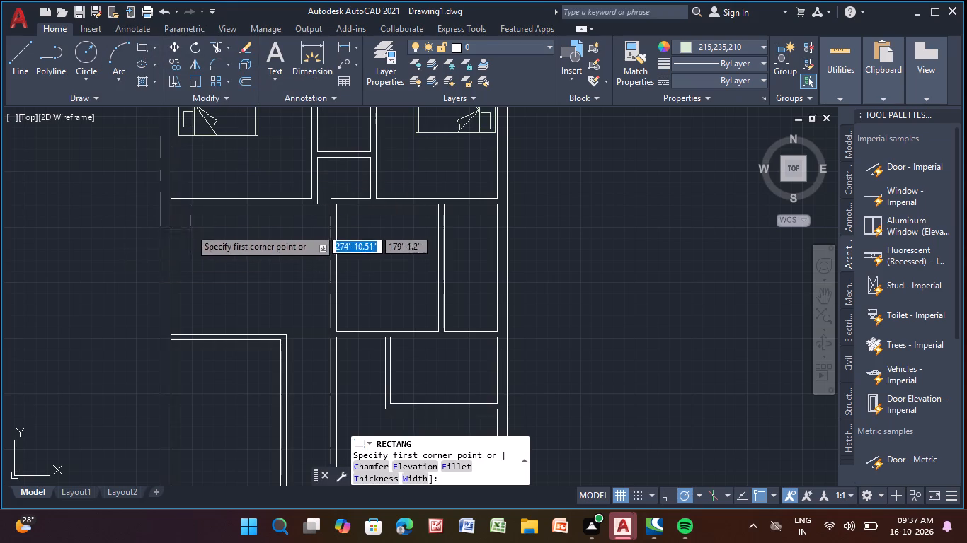
click(214, 250)
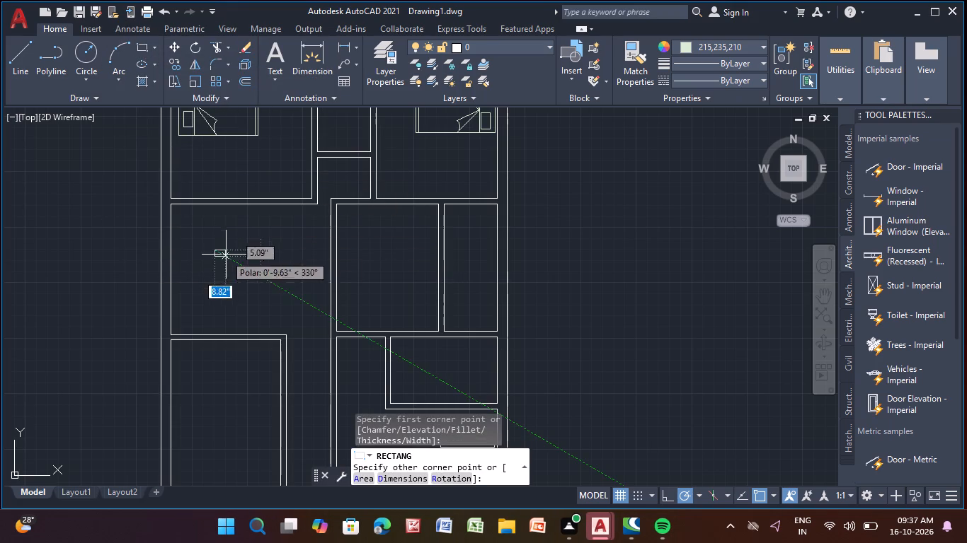
click(283, 276)
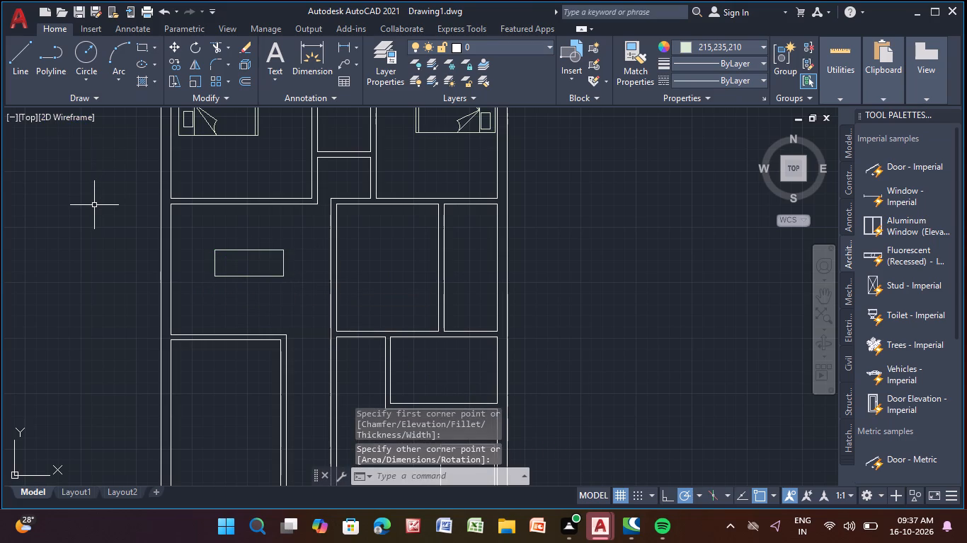
Insert the CHAIR7 block from the Floor Plan Sample drawing at scale 1 and rotation 0, outside the plan's left wall.
key(ctrl+2)
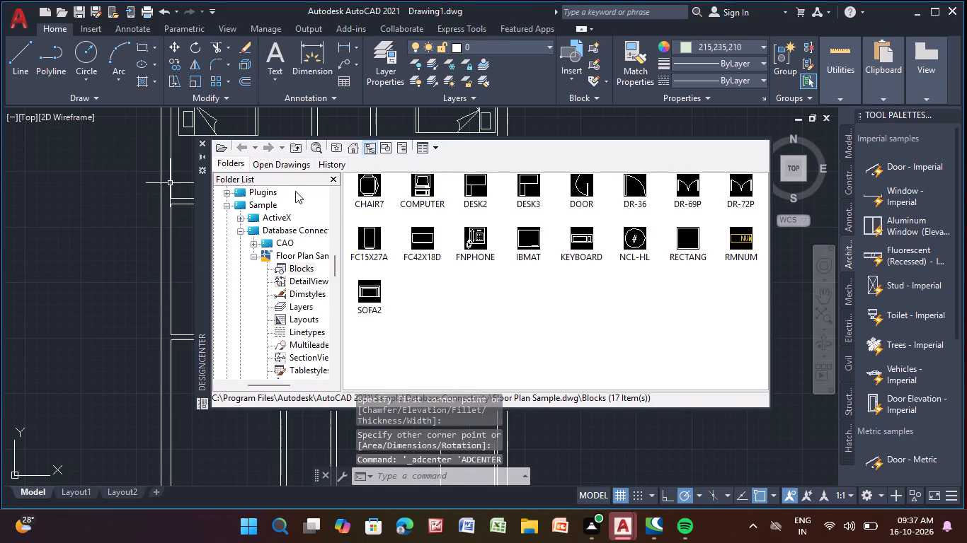
double_click(371, 191)
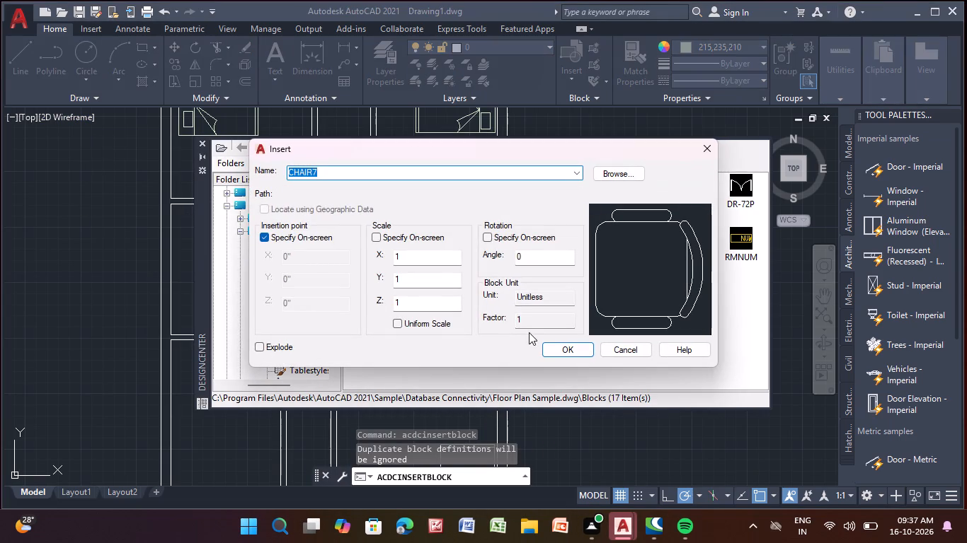
click(567, 349)
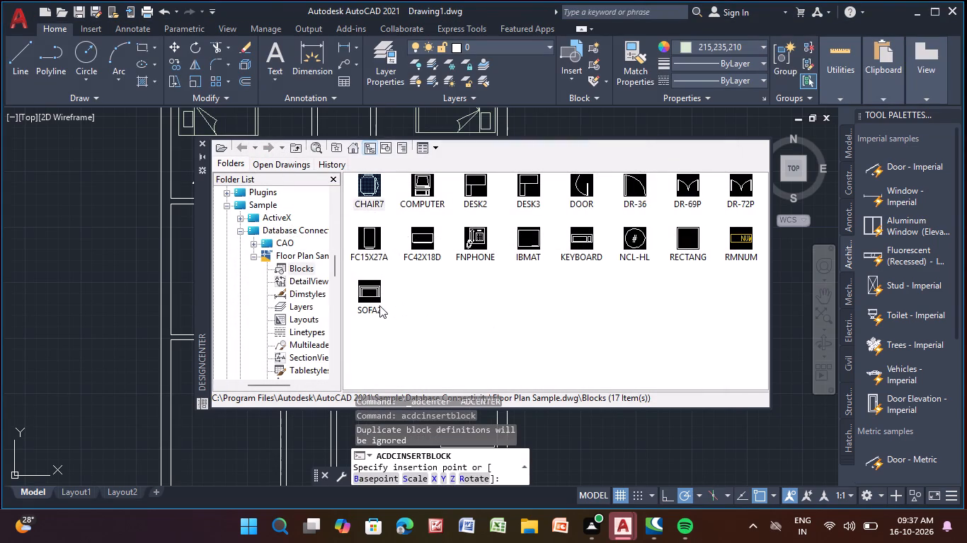
double_click(367, 191)
double_click(367, 191)
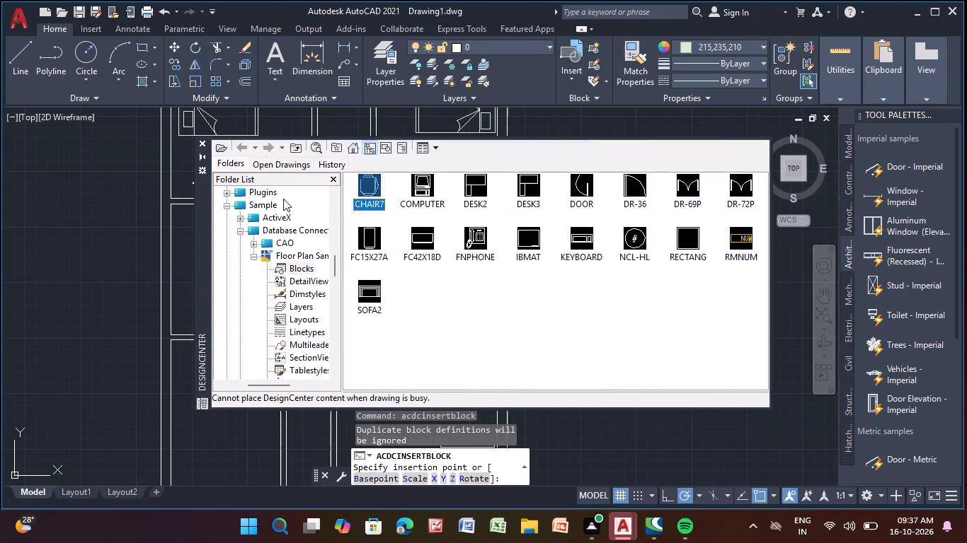
click(67, 232)
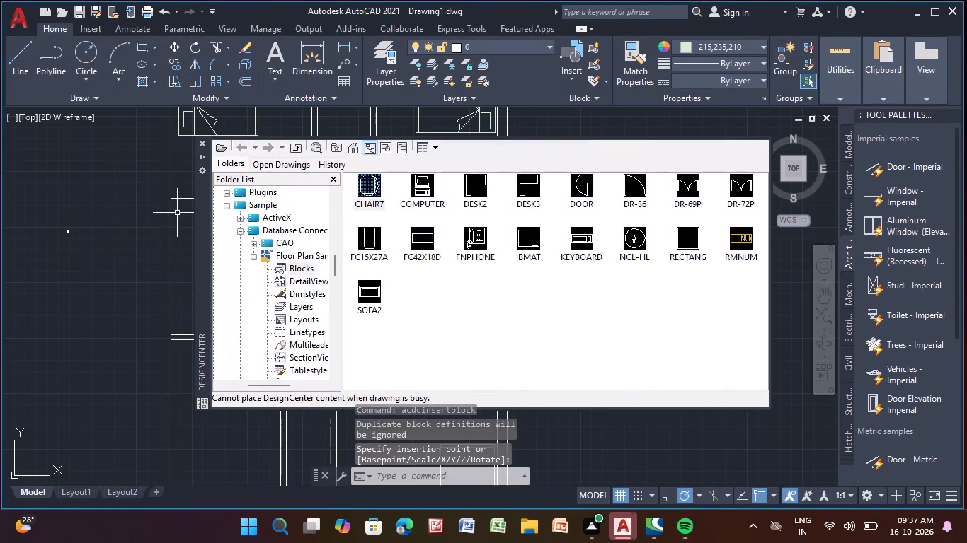
click(200, 145)
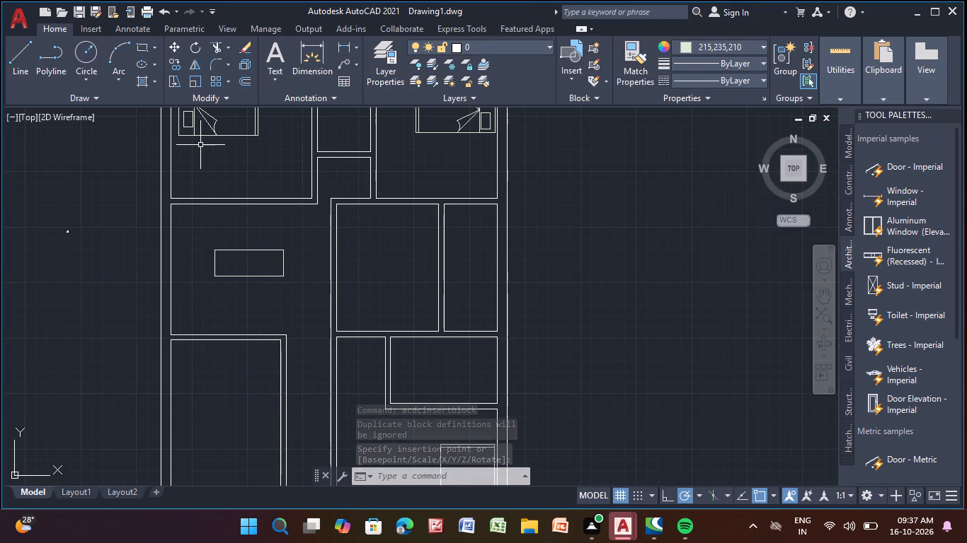
Scale up the tiny chair outside the left wall from a base point on it, picking the scale factor freehand.
scroll(58, 209, up, 4)
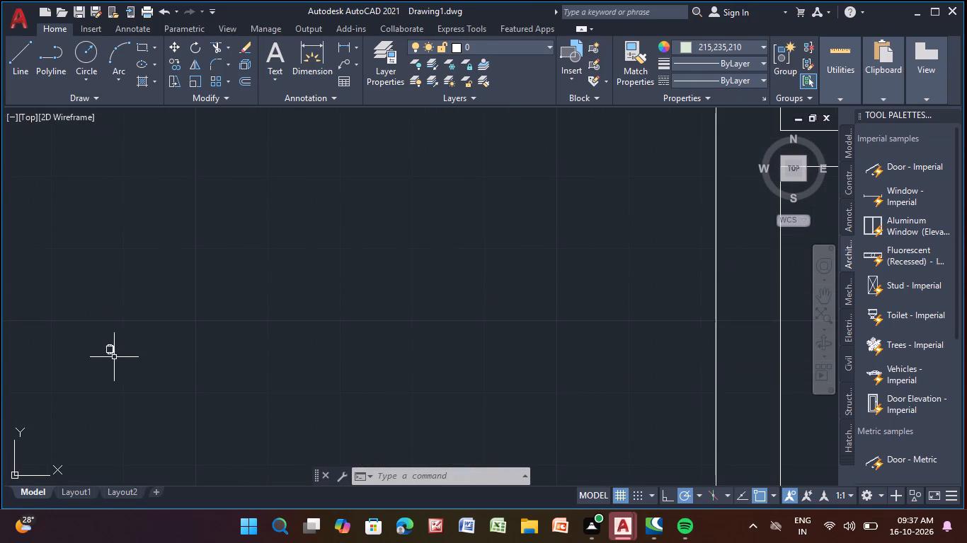
click(110, 348)
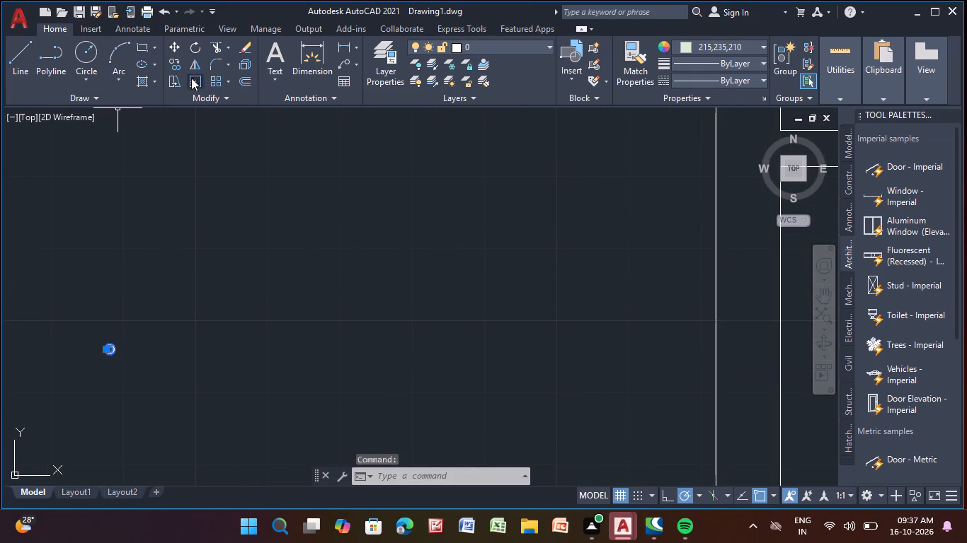
click(196, 78)
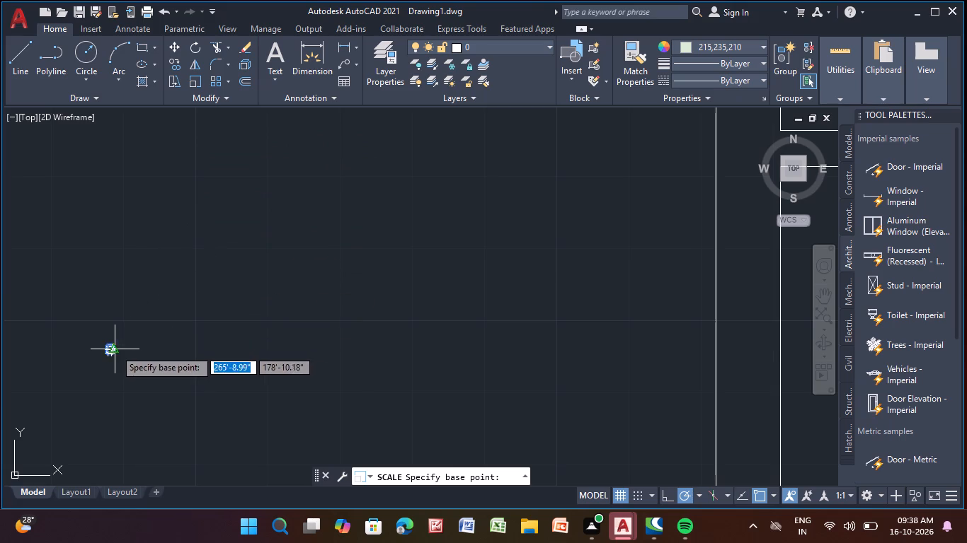
click(114, 349)
click(215, 354)
Copy the enlarged chair that stands outside the plan's left wall.
scroll(214, 346, down, 3)
middle_drag(215, 339, 175, 269)
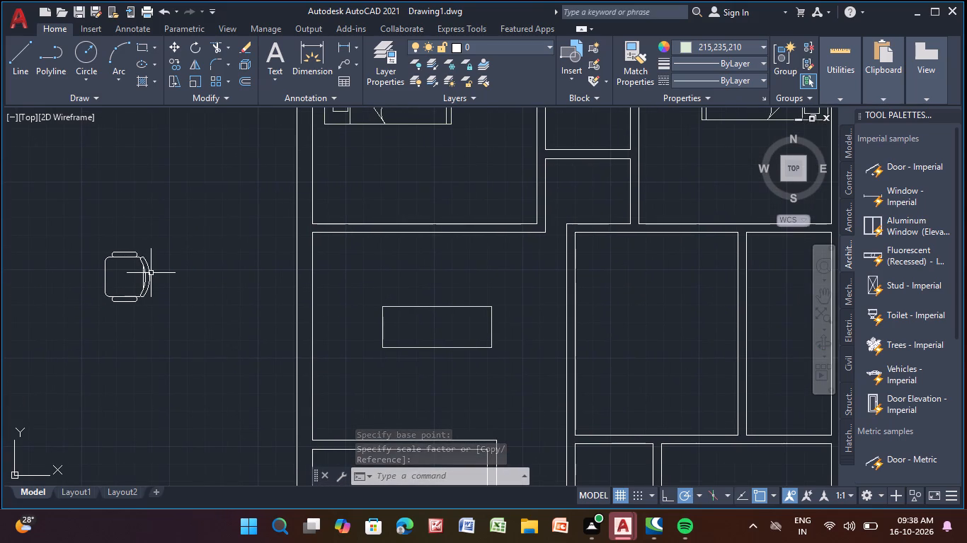
click(147, 274)
click(176, 69)
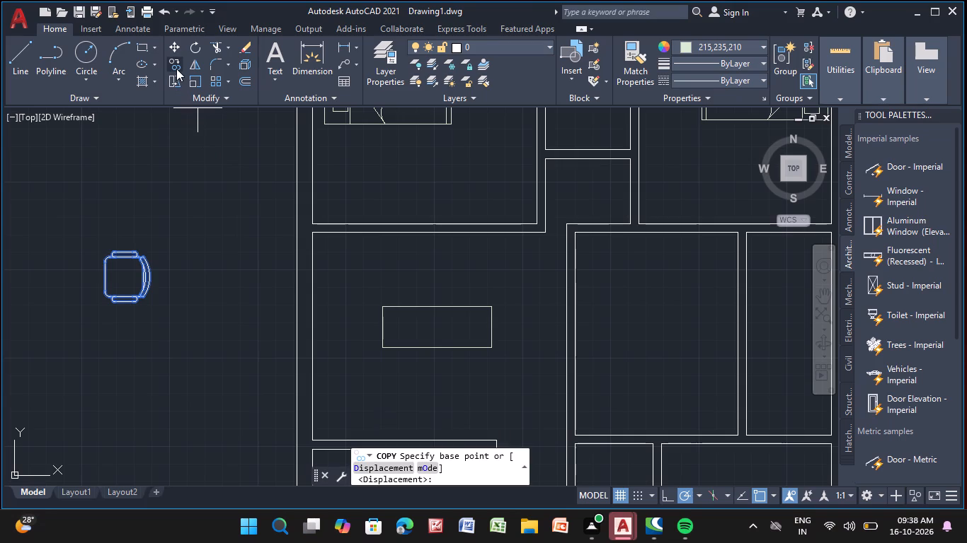
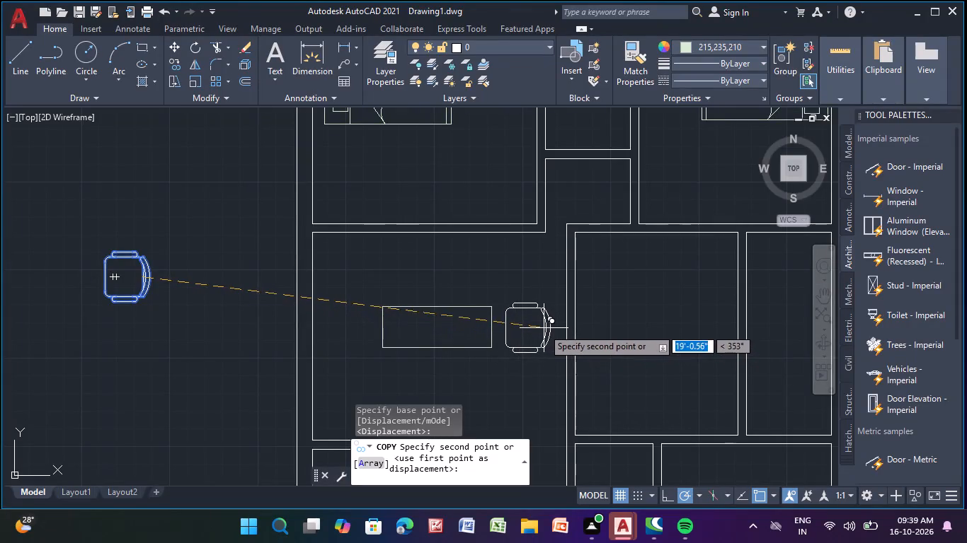
Place the chair copy just beyond the right end of the table, facing it, and finish copying.
click(541, 329)
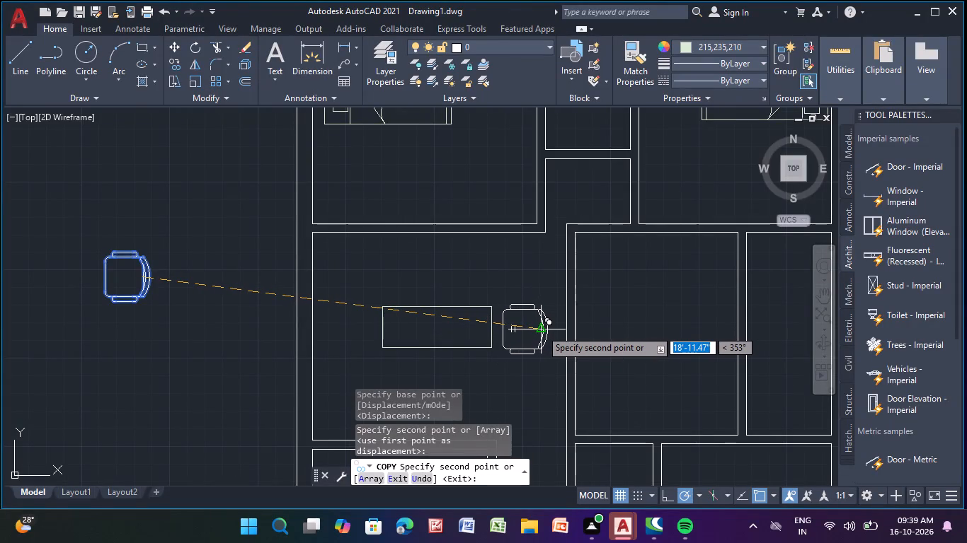
key(Escape)
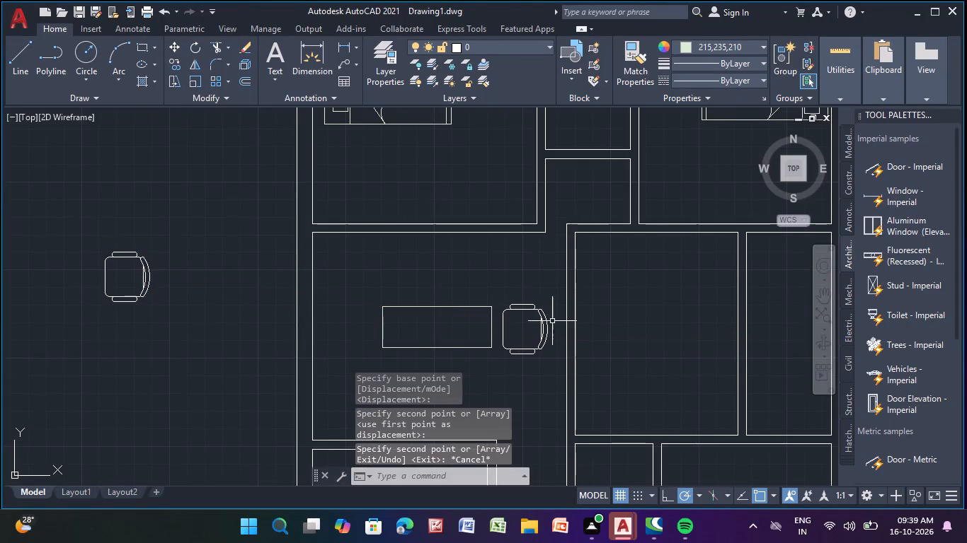
Mirror the chair at the table's right end about a vertical line through its backrest, keeping the source chair.
click(548, 322)
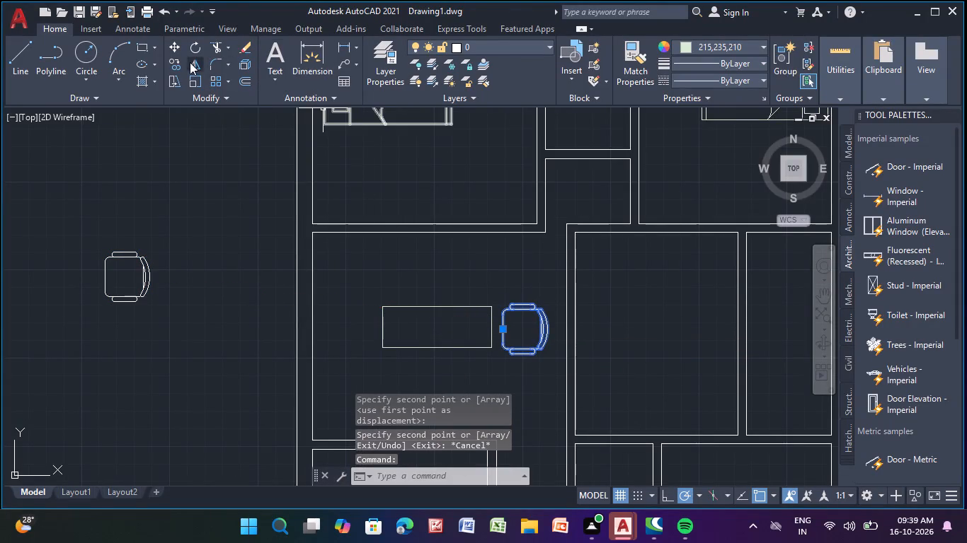
click(195, 64)
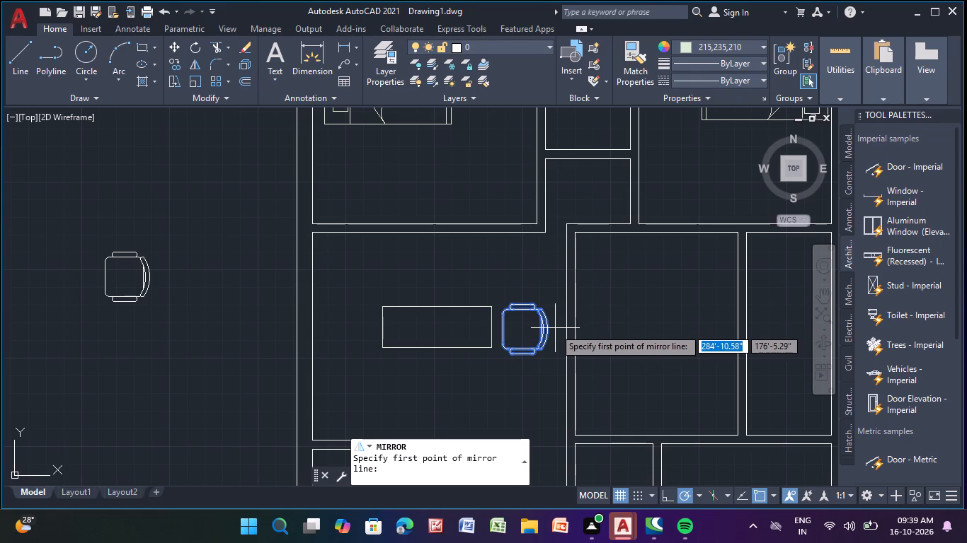
click(549, 329)
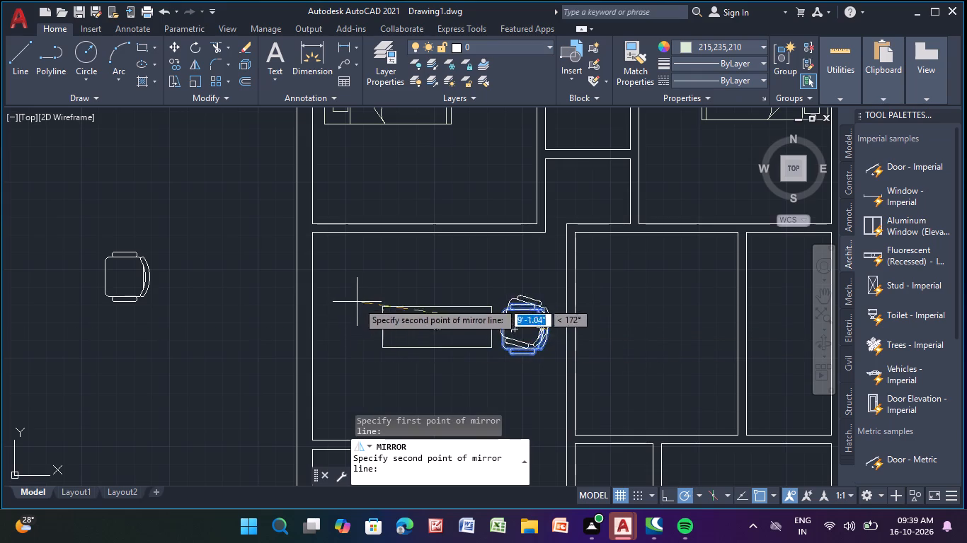
click(549, 259)
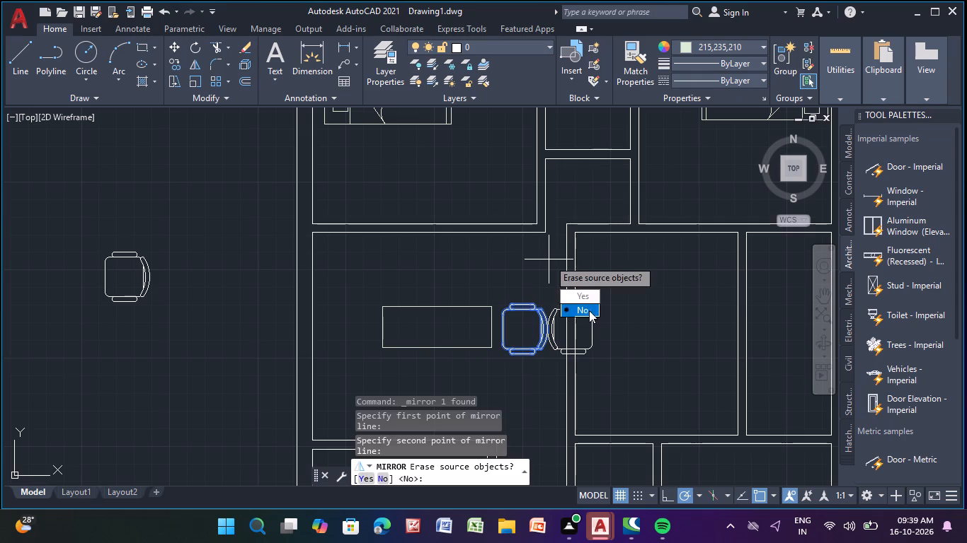
drag(589, 310, 549, 259)
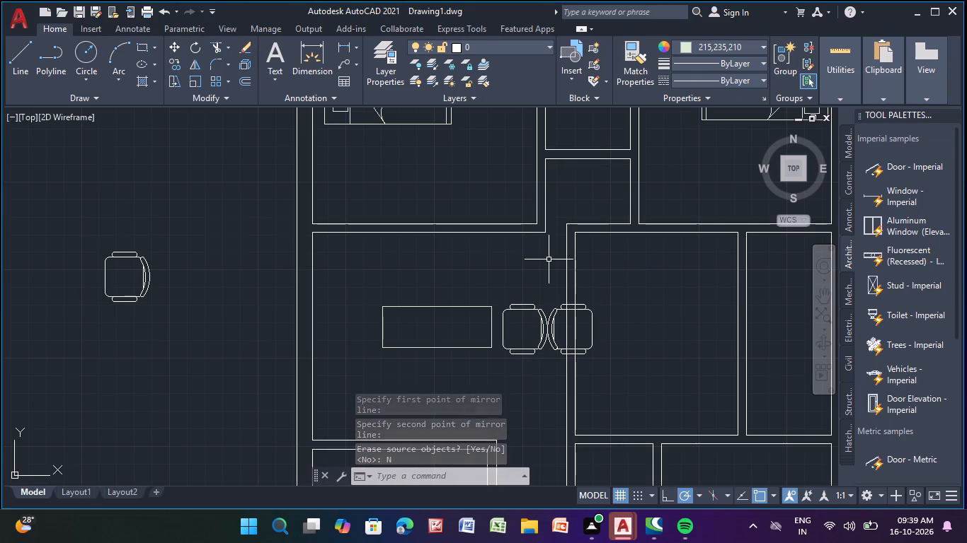
click(574, 308)
key(Escape)
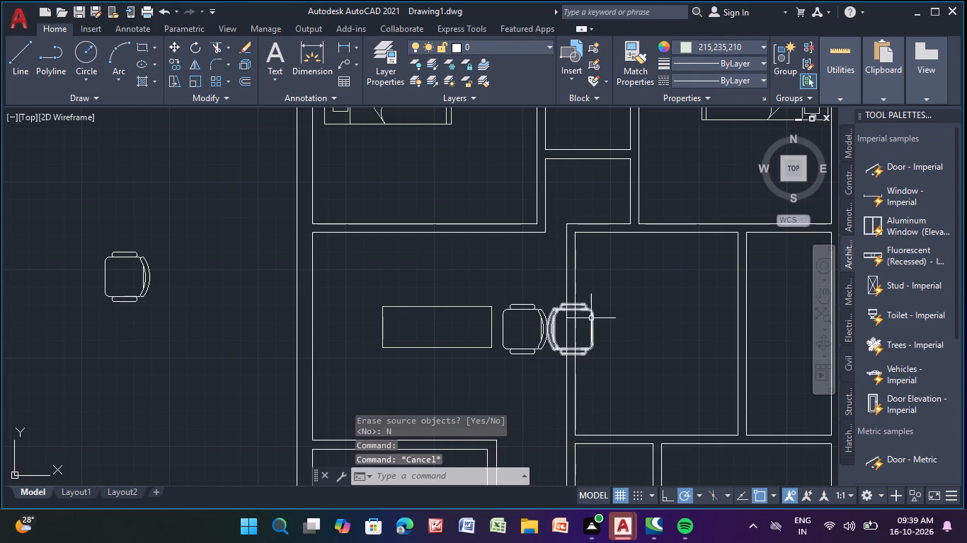
Move the mirrored chair horizontally to just beyond the table's left end, facing the table.
click(591, 318)
click(590, 330)
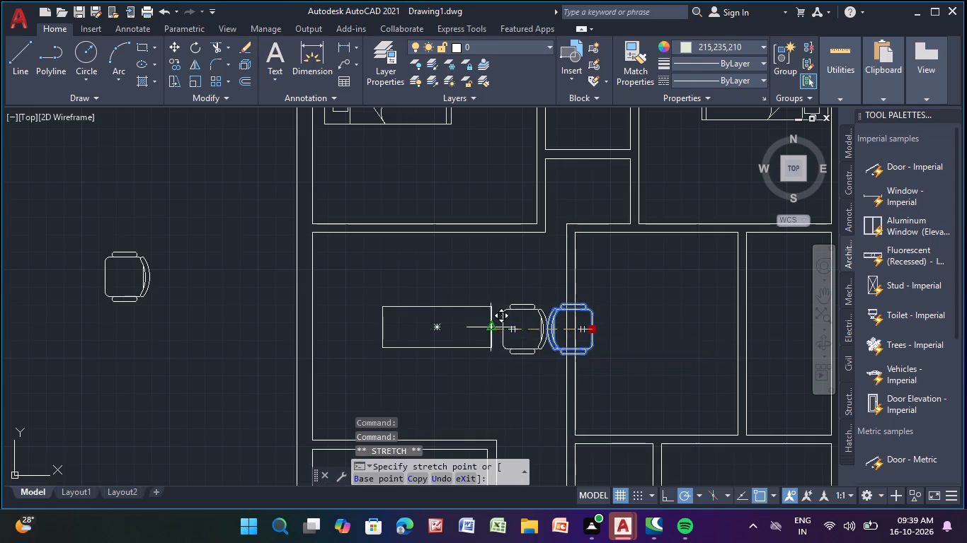
click(371, 327)
key(Escape)
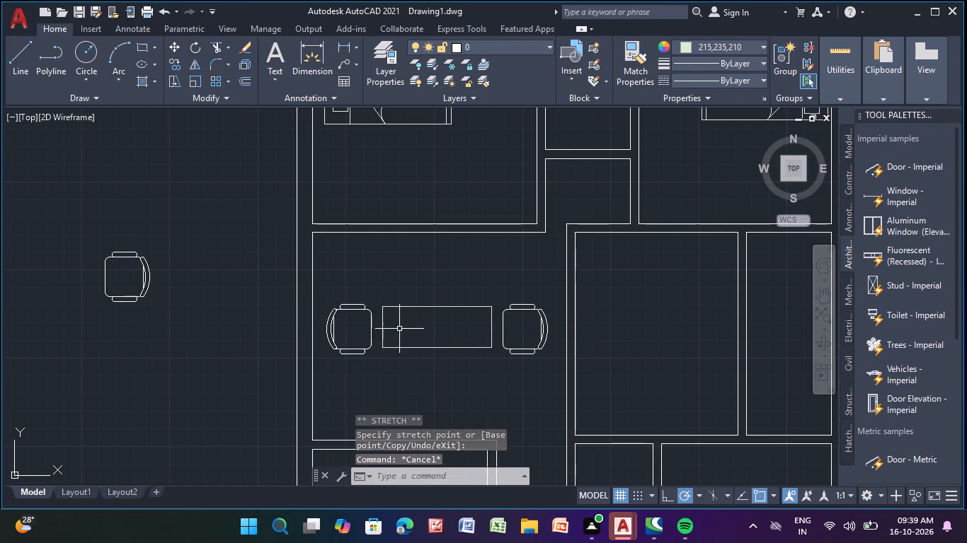
Rotate the chair outside the plan's left wall by 90° about its backrest so the back faces up.
click(143, 284)
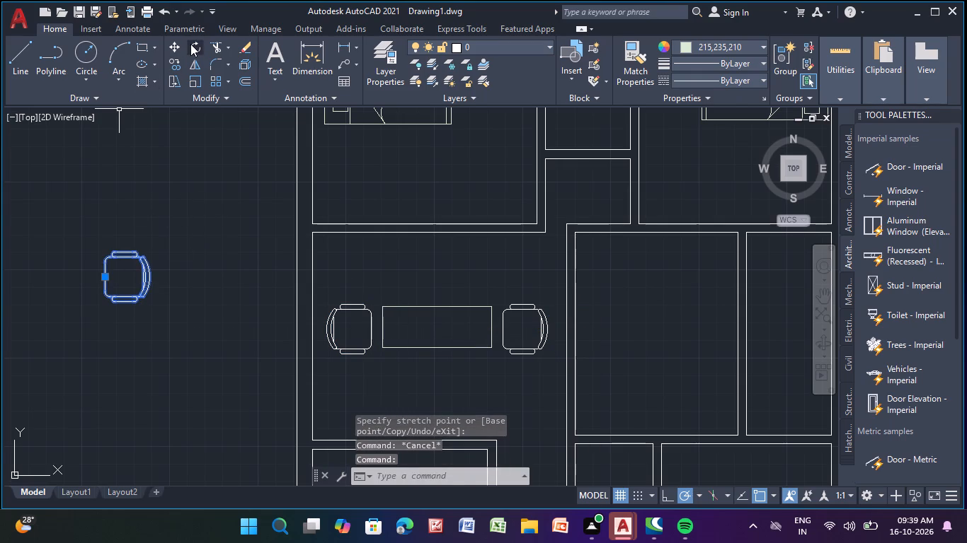
click(190, 44)
click(148, 282)
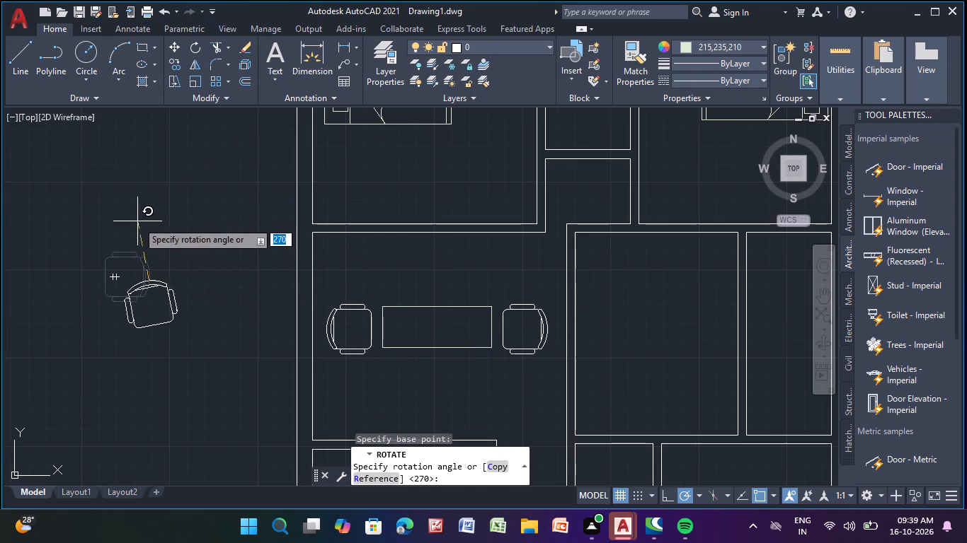
click(147, 206)
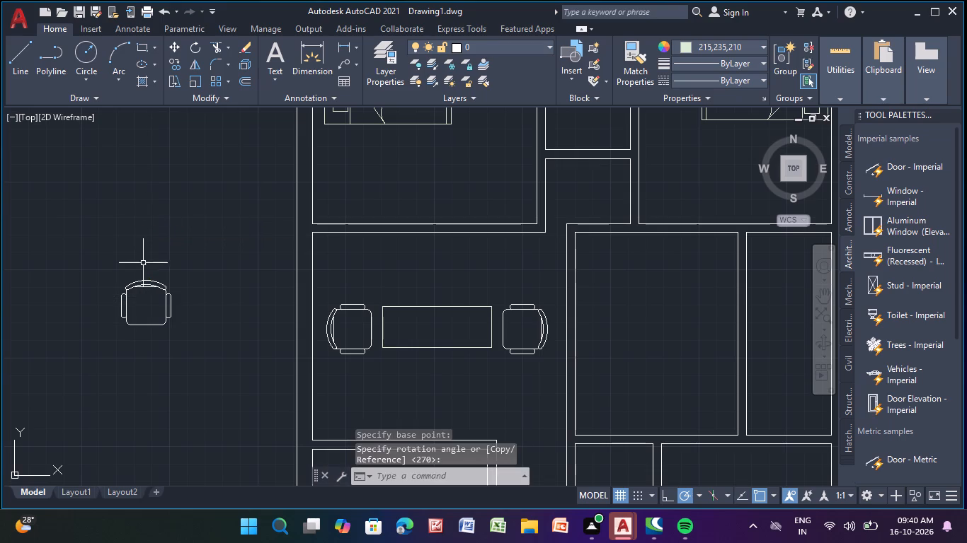
Copy the rotated chair from outside the plan to two side-by-side spots along the table's upper long edge.
click(135, 286)
click(173, 62)
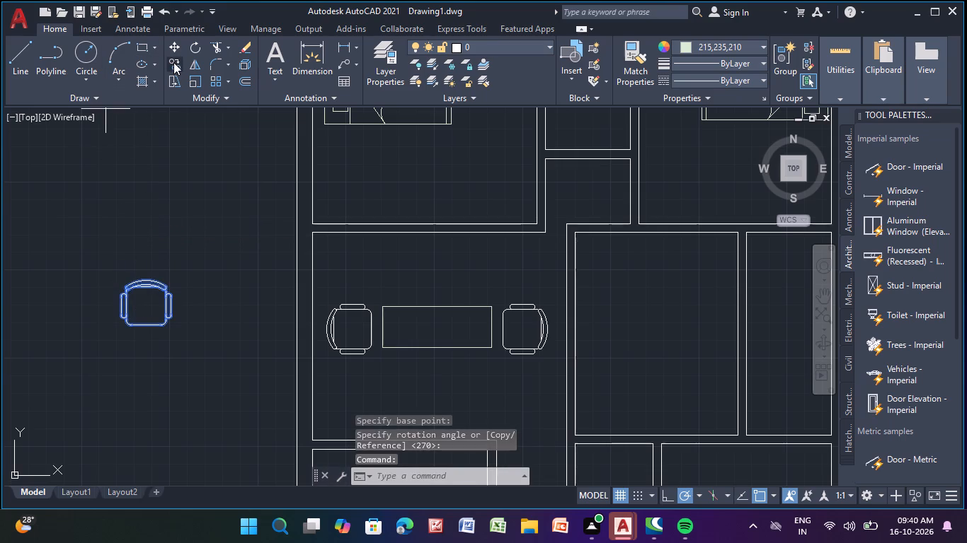
click(149, 285)
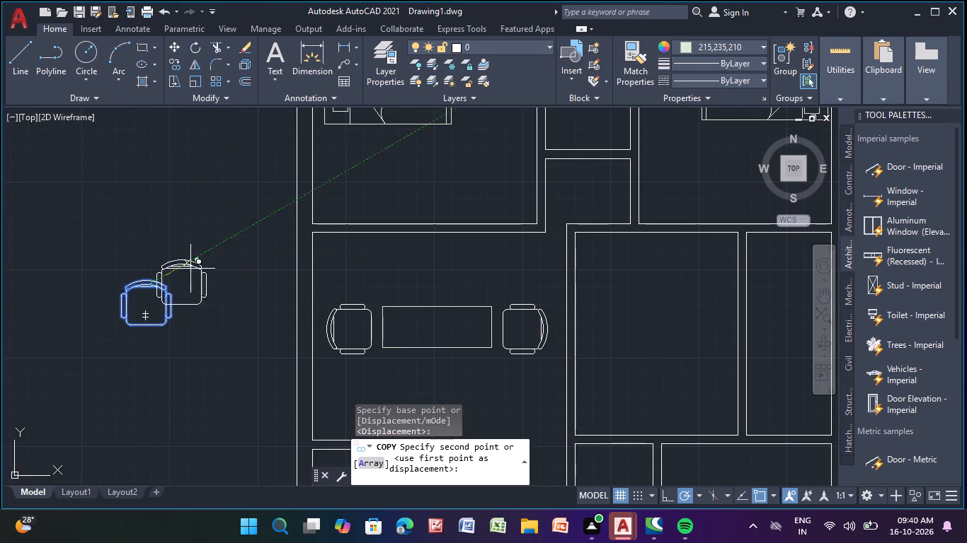
click(411, 258)
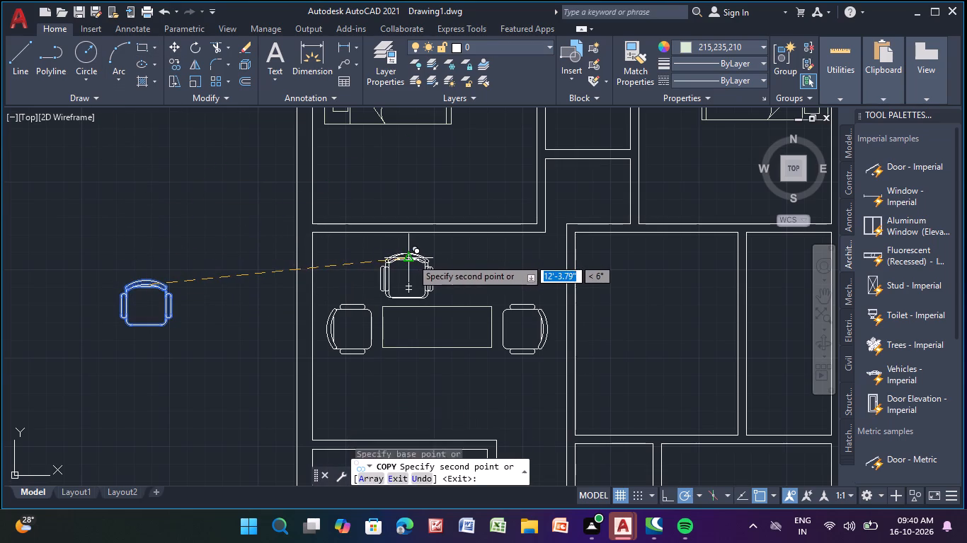
click(471, 259)
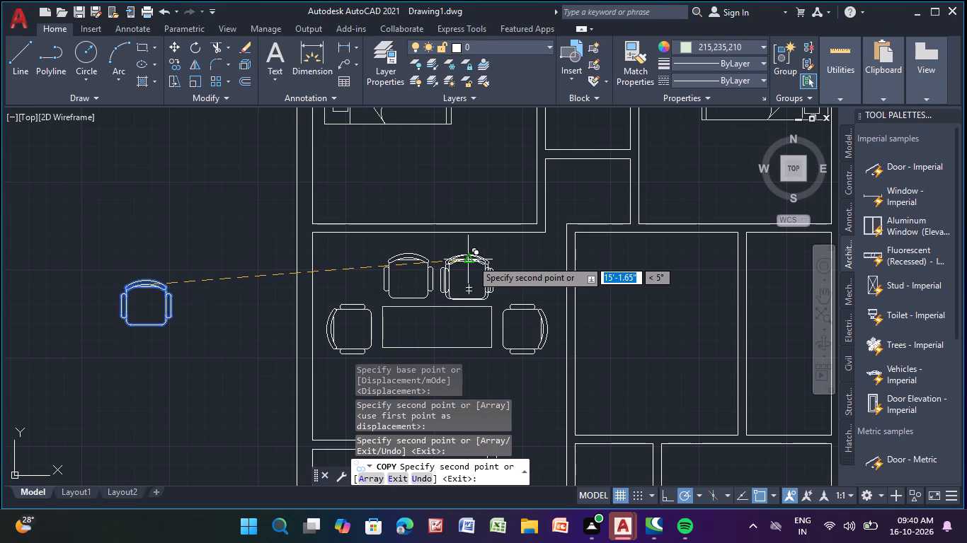
key(Escape)
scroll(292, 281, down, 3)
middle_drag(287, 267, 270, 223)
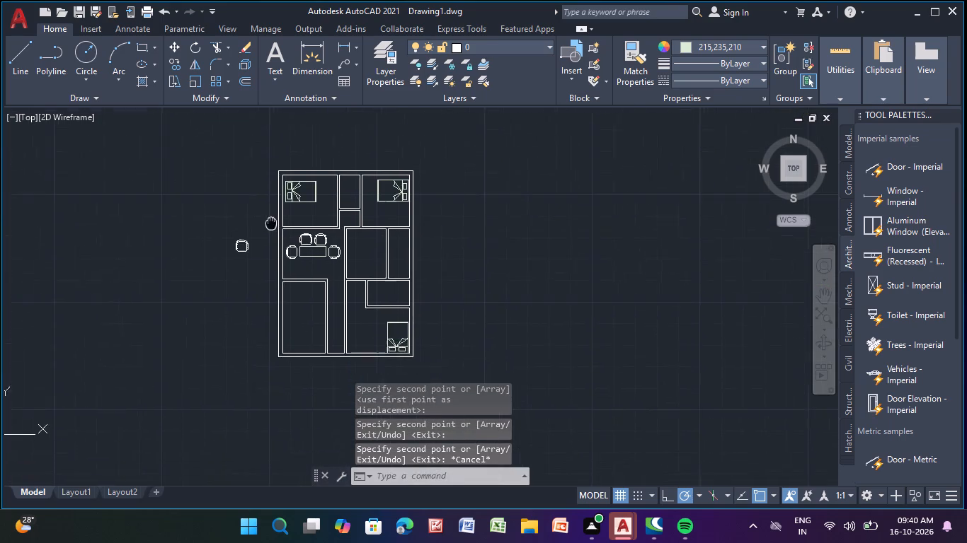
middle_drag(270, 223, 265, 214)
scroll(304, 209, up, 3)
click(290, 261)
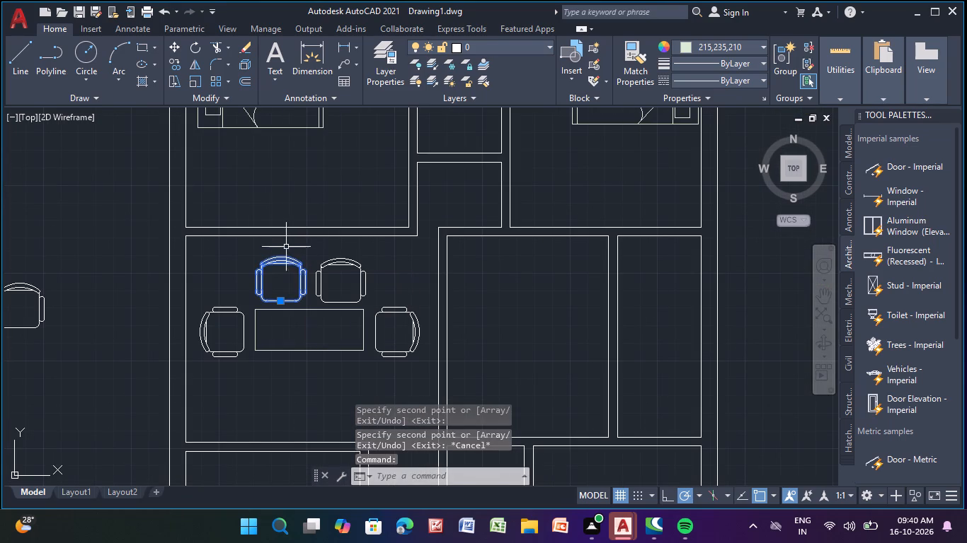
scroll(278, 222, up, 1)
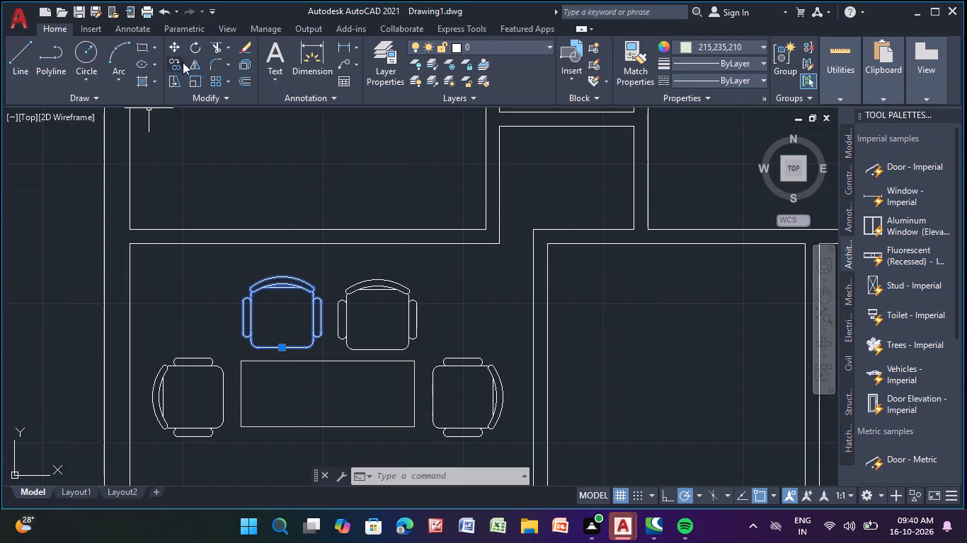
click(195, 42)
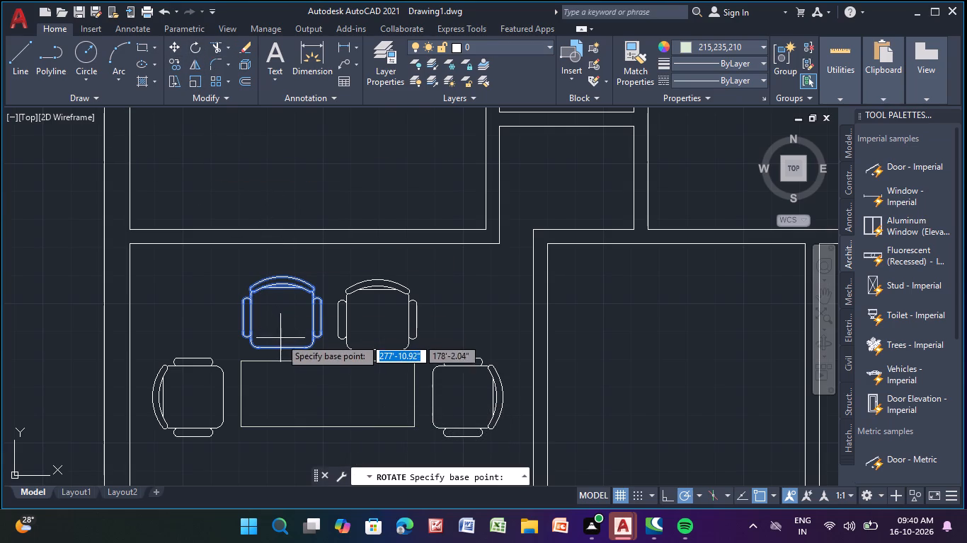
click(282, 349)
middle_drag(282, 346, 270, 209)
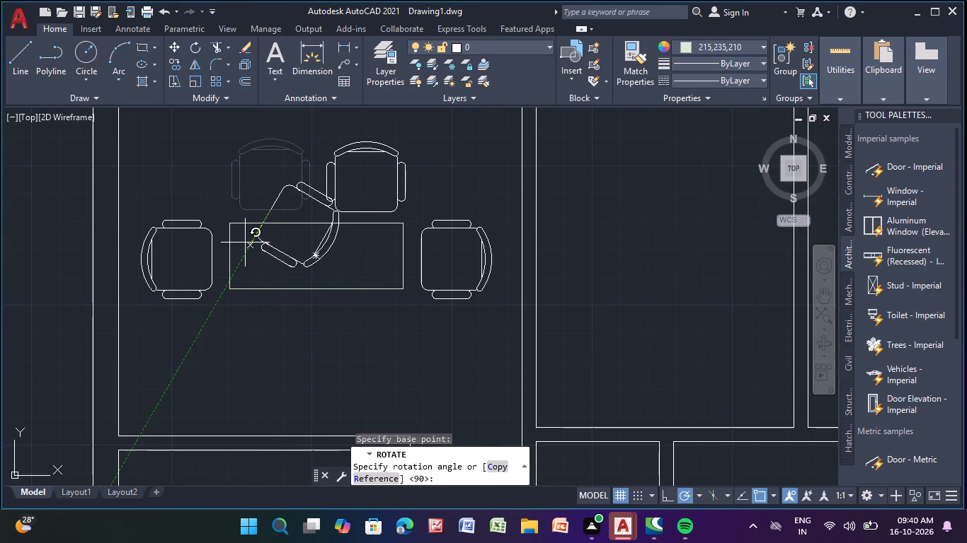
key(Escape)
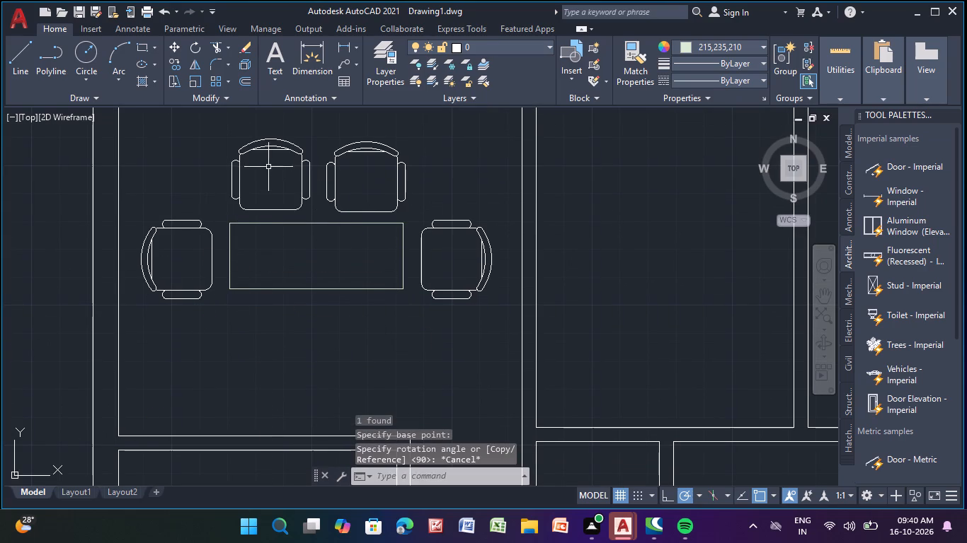
Mirror the left chair above the table about a horizontal line through its backrest, keeping the source chair.
click(260, 140)
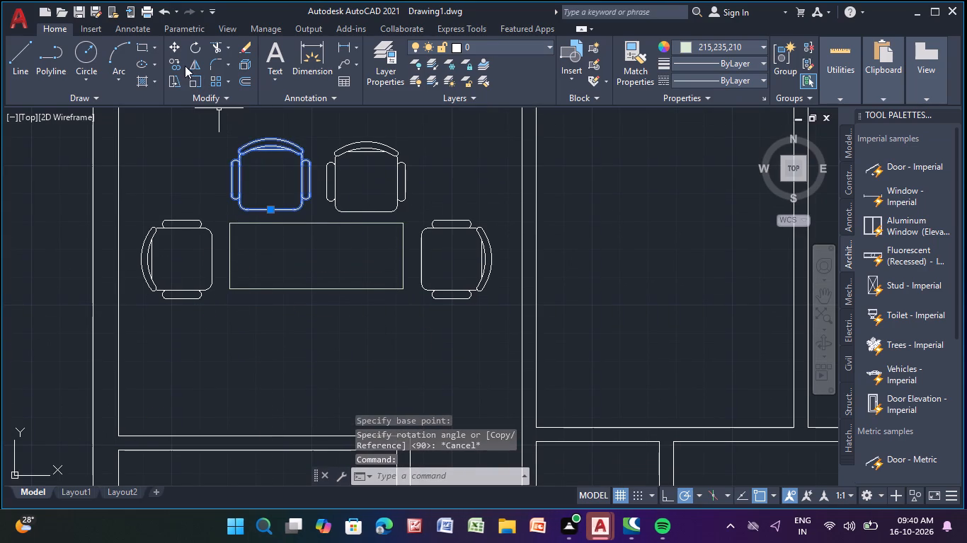
click(197, 65)
click(269, 143)
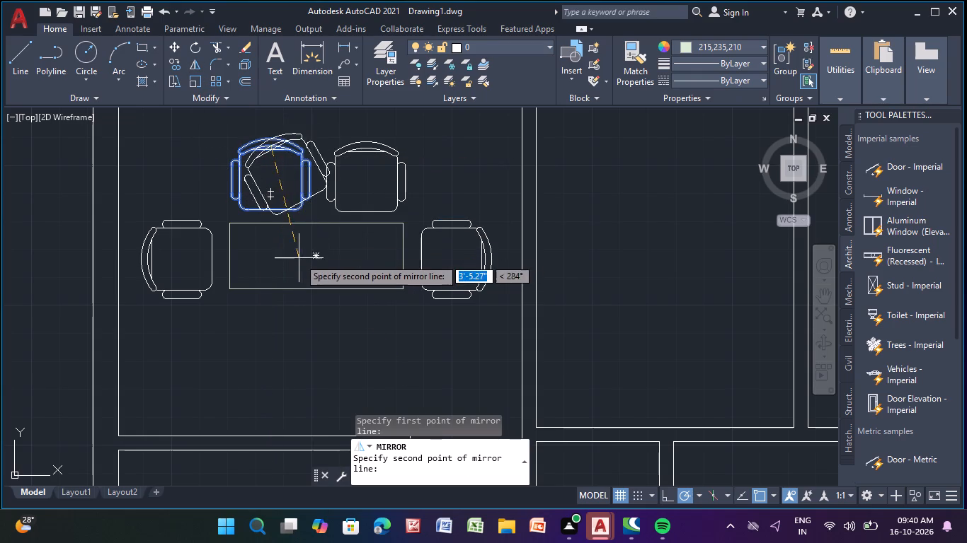
middle_drag(137, 218, 109, 285)
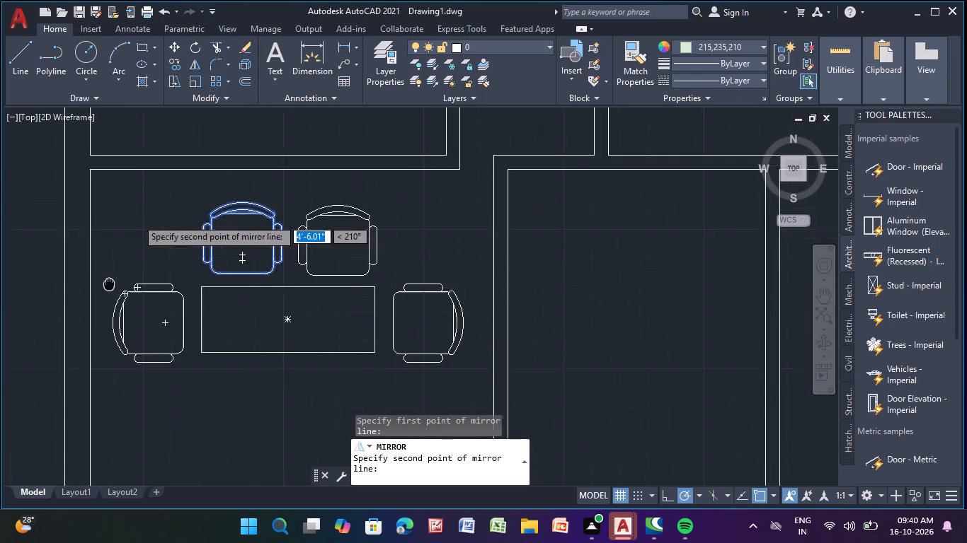
middle_drag(109, 285, 100, 302)
click(148, 226)
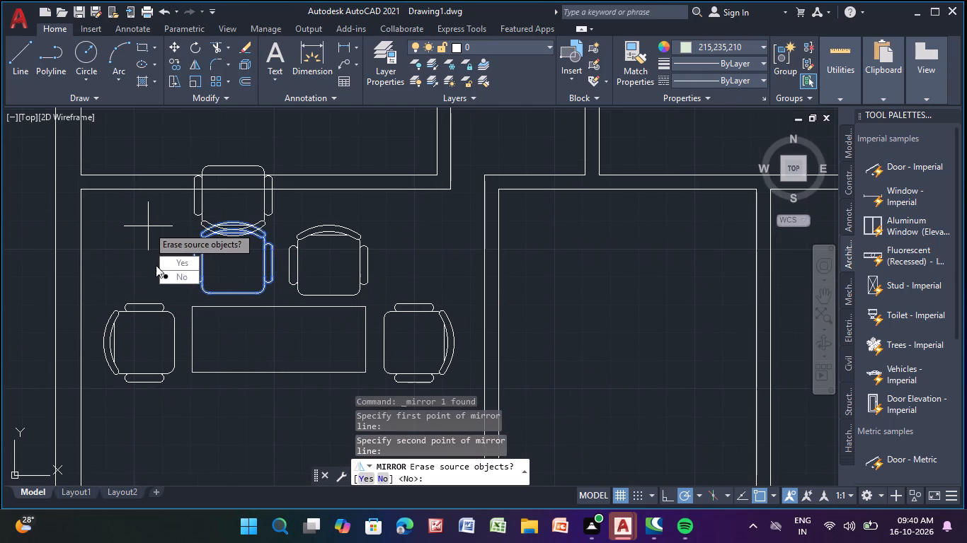
drag(178, 280, 148, 226)
Move the mirrored chair straight down to just below the left half of the table's lower long edge.
click(197, 192)
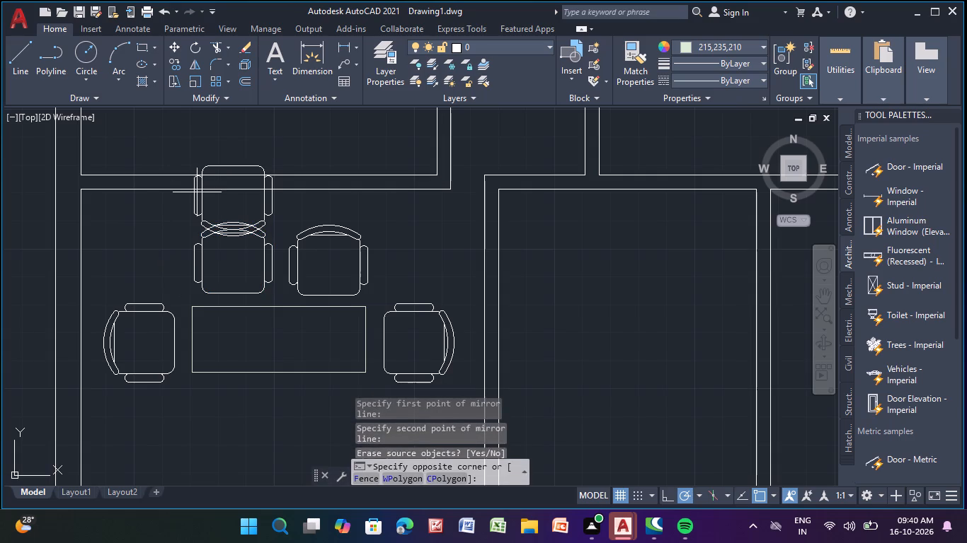
click(200, 209)
click(197, 212)
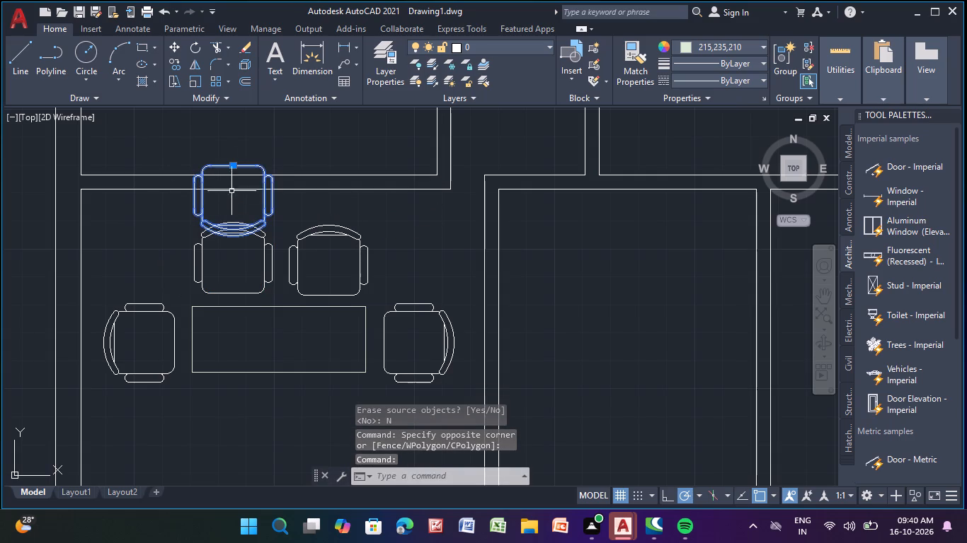
click(233, 165)
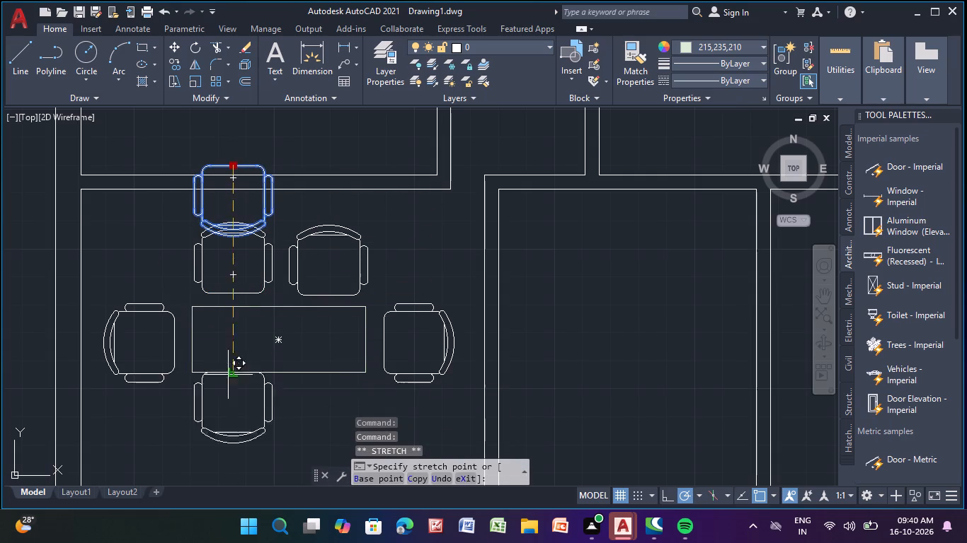
click(229, 383)
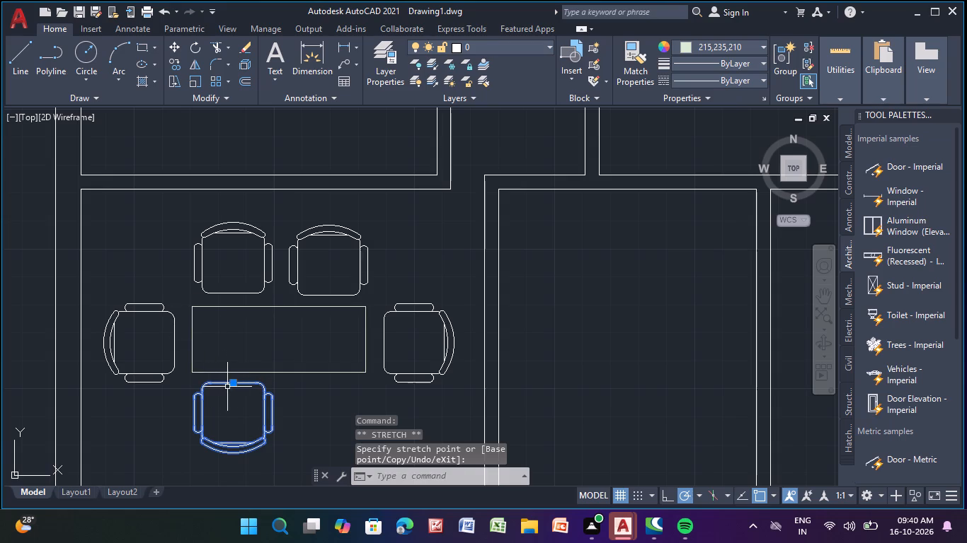
Copy the chair below the table about 2'-9" horizontally to beneath the right half of the table's lower long edge.
click(177, 62)
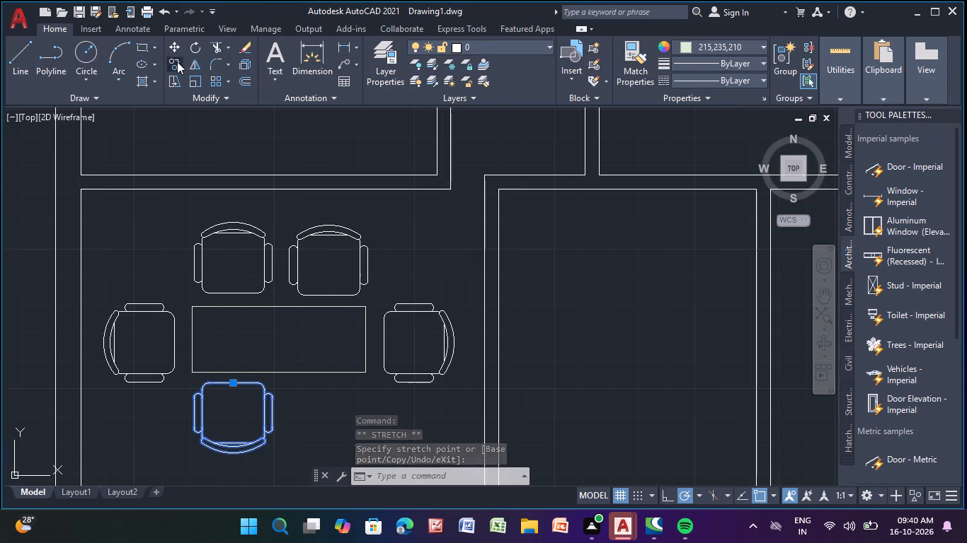
click(265, 427)
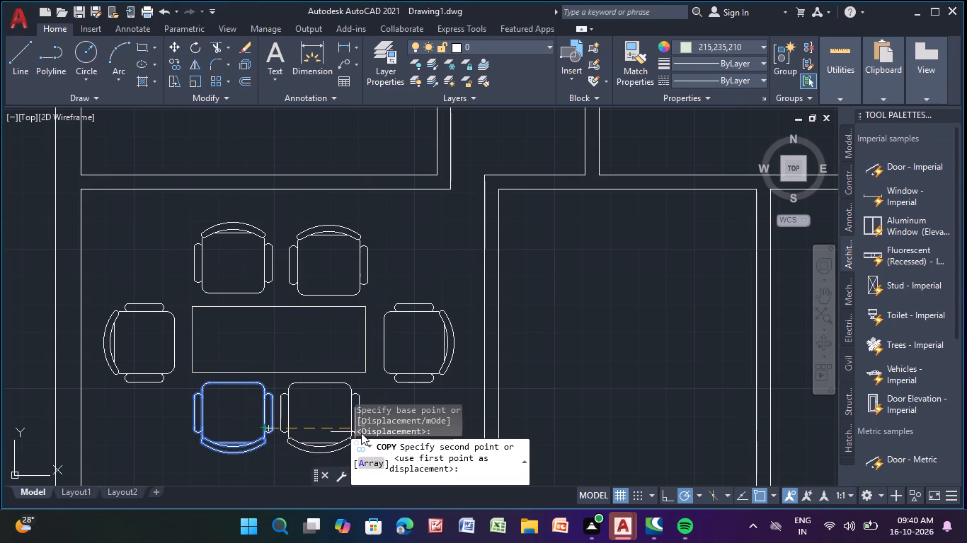
click(365, 433)
middle_drag(353, 432, 362, 304)
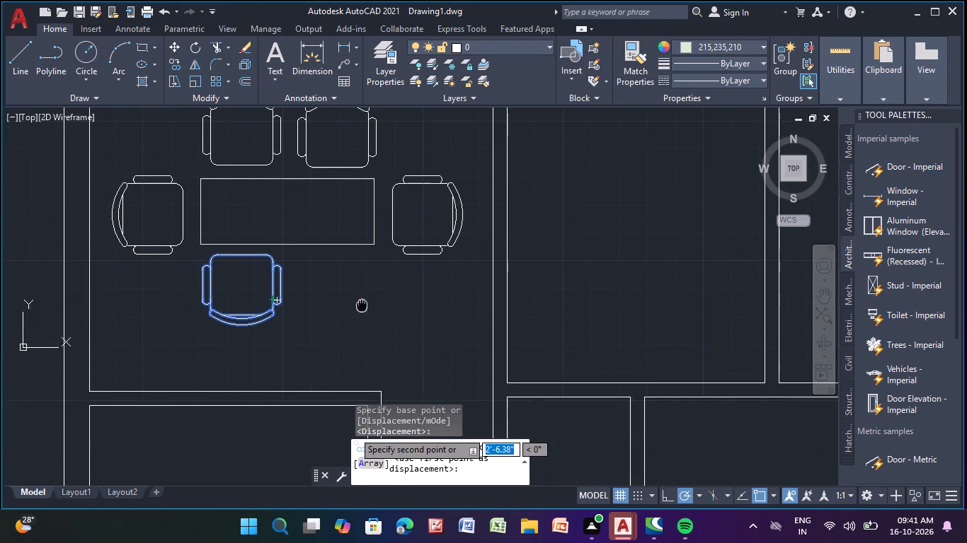
middle_drag(362, 304, 362, 304)
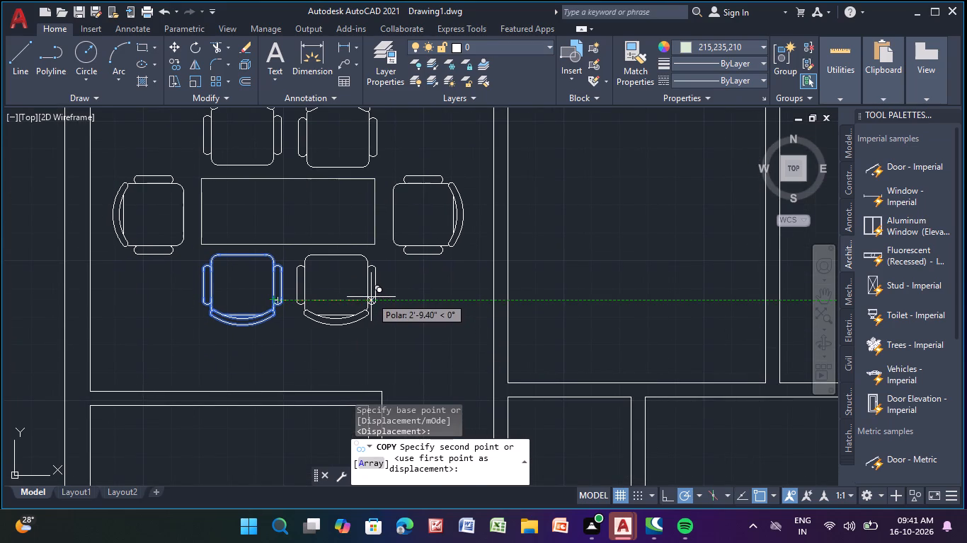
click(371, 297)
key(Escape)
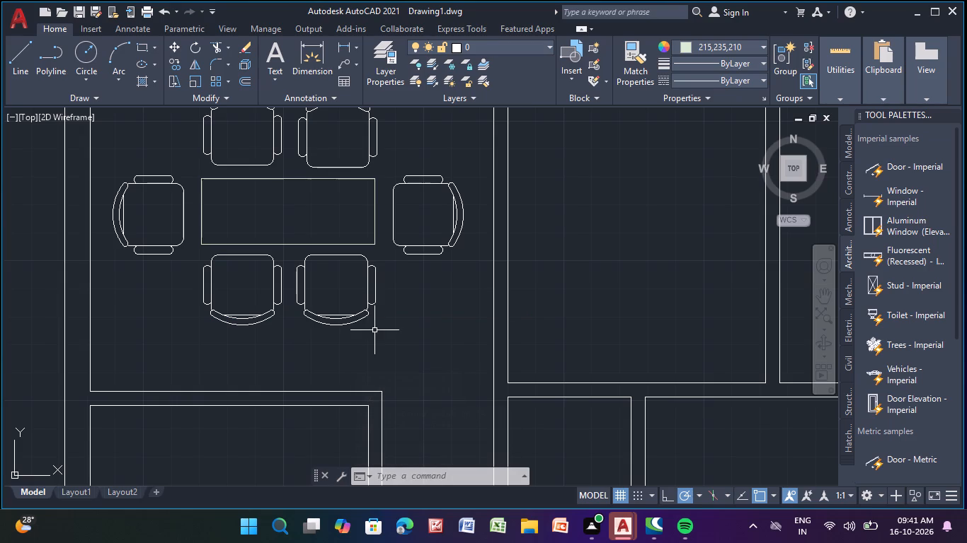
Delete the spare chair outside the plan's left wall.
scroll(292, 313, down, 2)
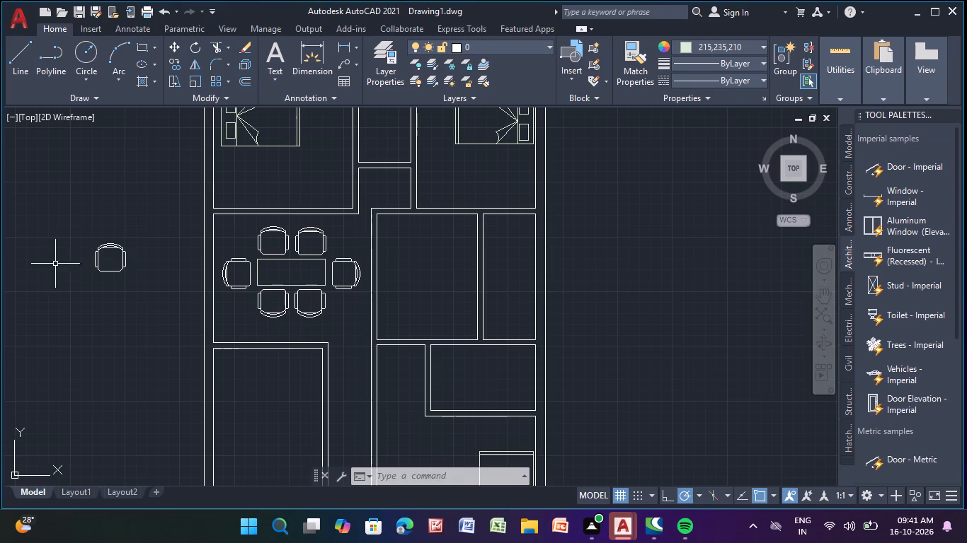
drag(53, 265, 85, 378)
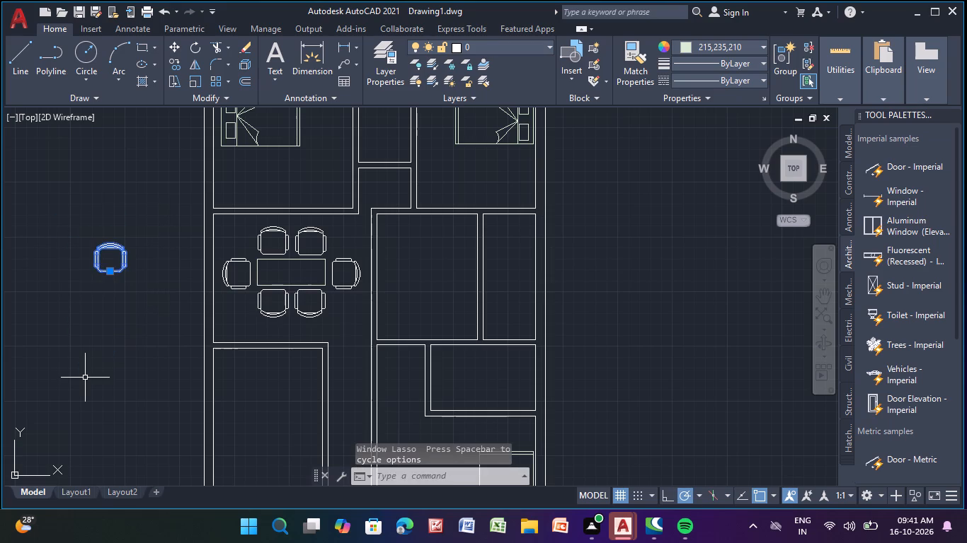
key(Delete)
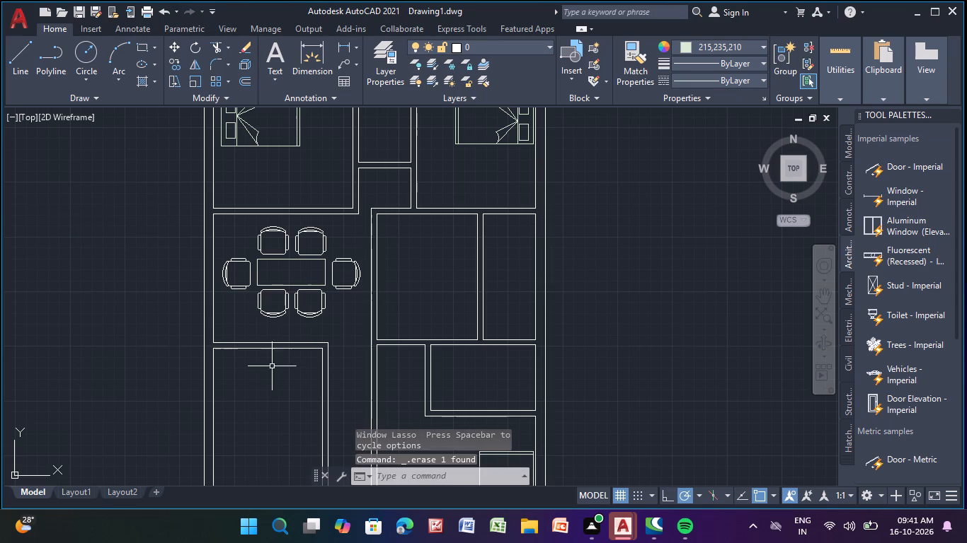
Draw a horizontal line about 9'-5" long across the upper part of the lower-left room, from the outer wall's outside face to the right partition's far face.
scroll(246, 296, down, 1)
middle_drag(246, 295, 38, 329)
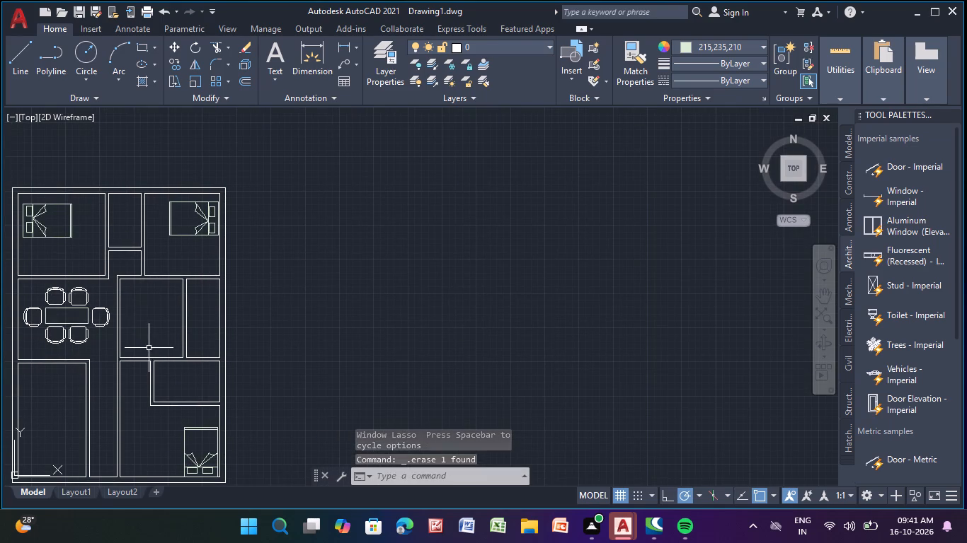
middle_drag(149, 348, 287, 324)
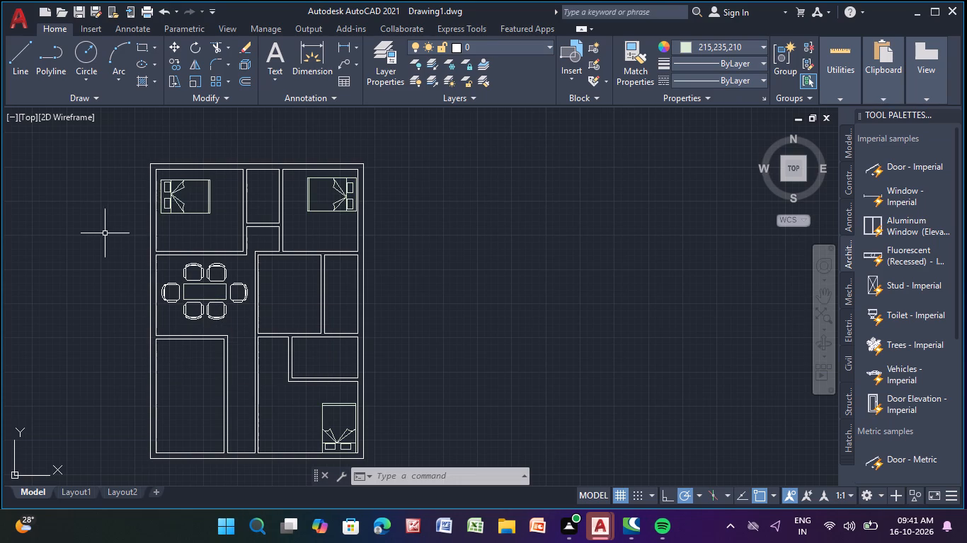
click(28, 61)
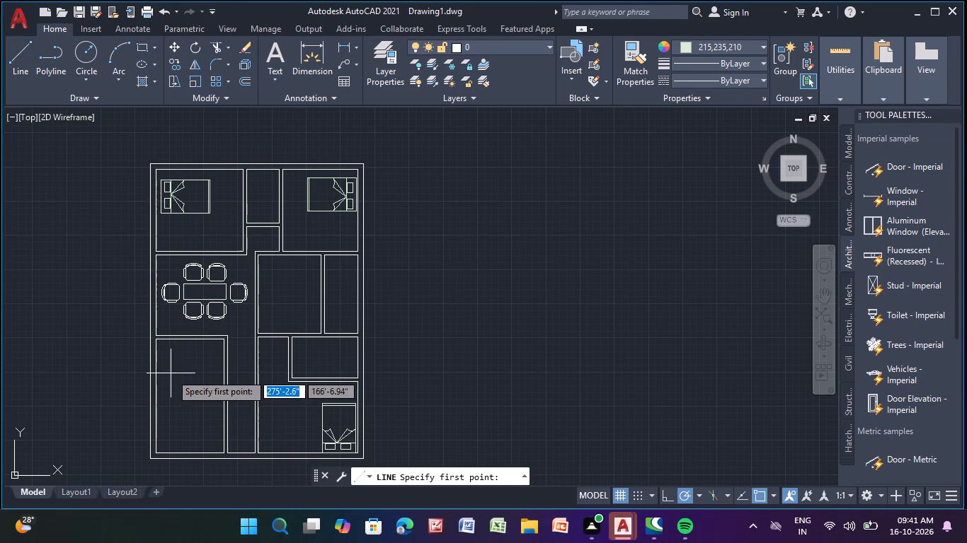
scroll(163, 370, up, 2)
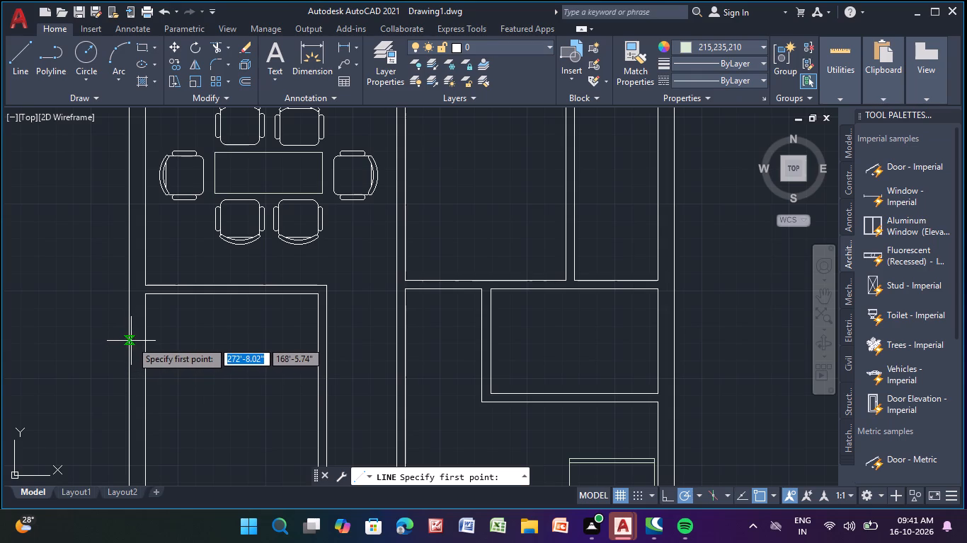
middle_drag(134, 391, 132, 388)
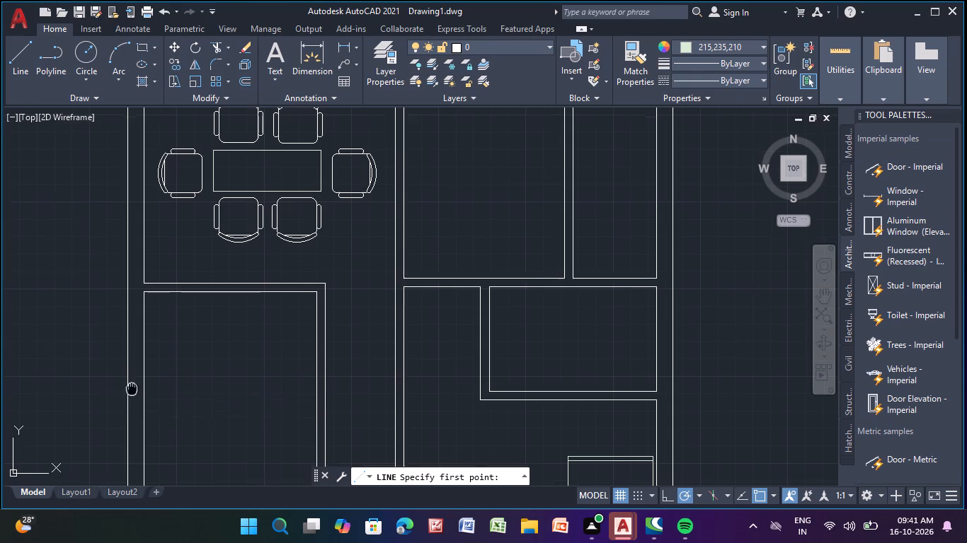
middle_drag(132, 388, 149, 234)
middle_drag(143, 222, 132, 270)
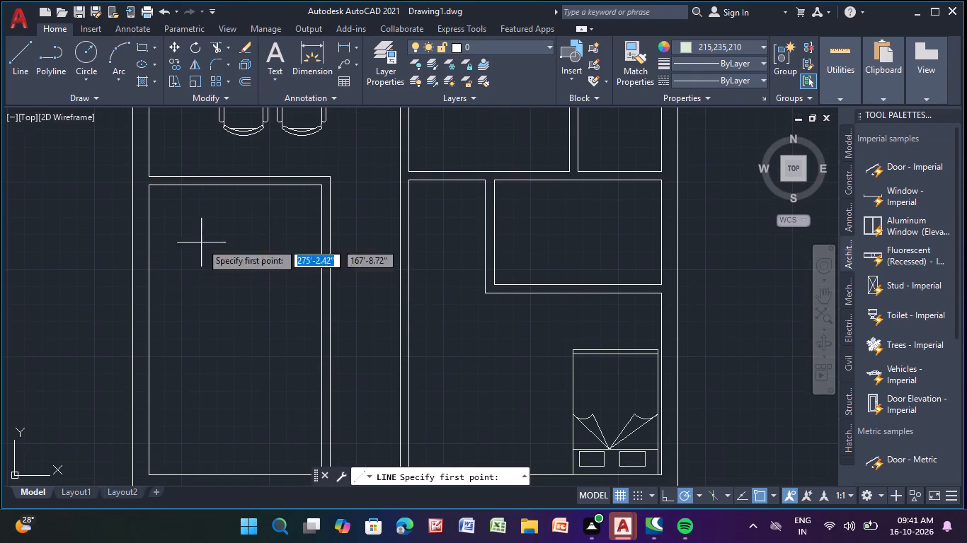
scroll(290, 226, down, 1)
middle_drag(290, 227, 273, 303)
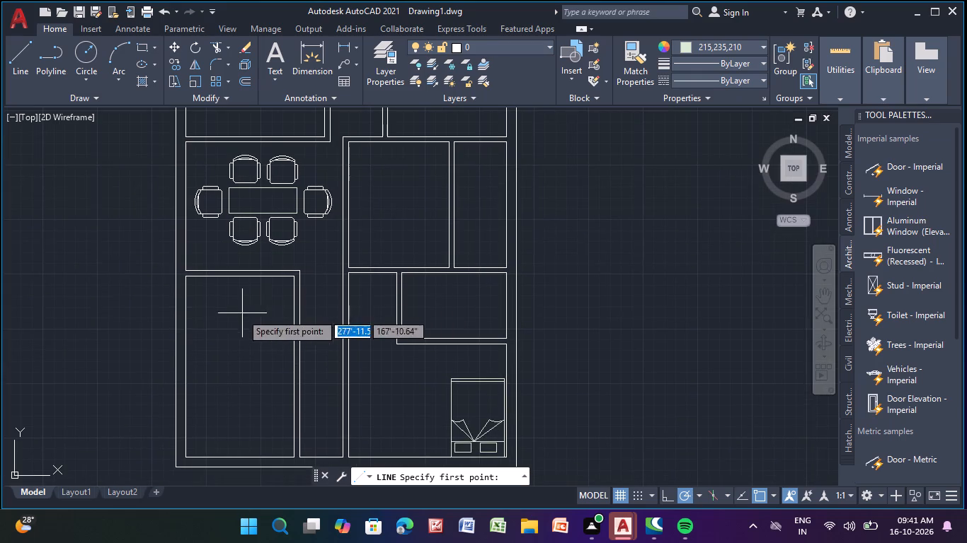
click(174, 317)
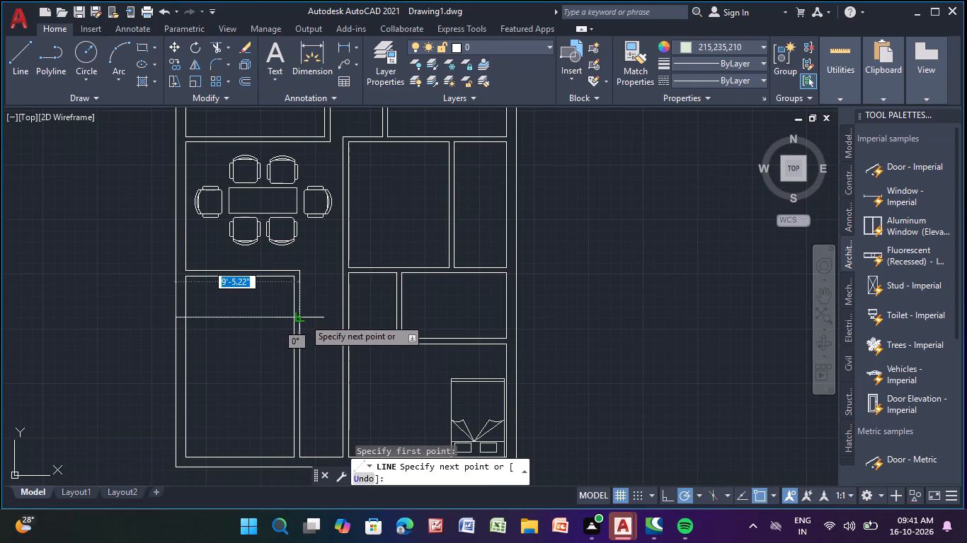
scroll(304, 318, up, 3)
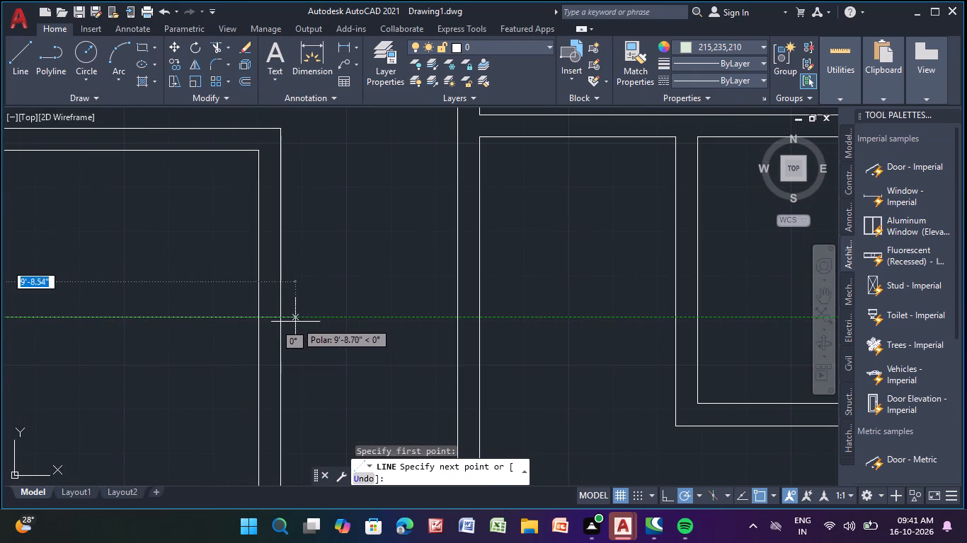
click(282, 318)
key(Escape)
scroll(299, 323, down, 3)
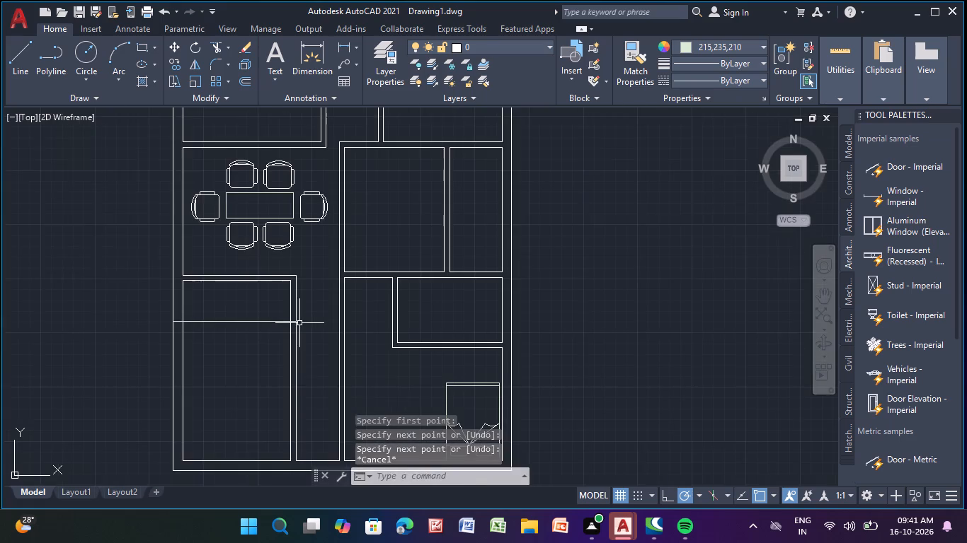
Offset the new horizontal line in the lower-left room upward by 5".
middle_drag(299, 323, 317, 311)
click(271, 308)
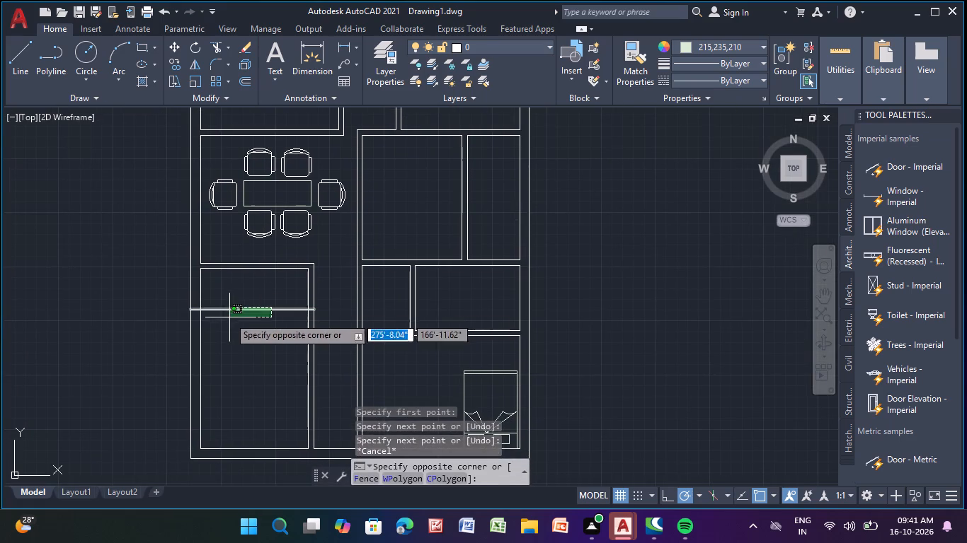
click(231, 313)
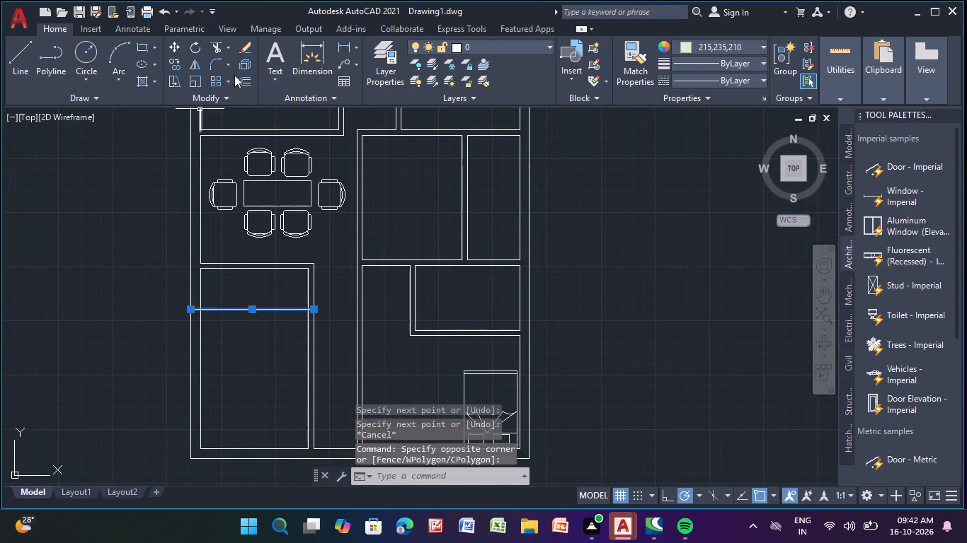
click(245, 81)
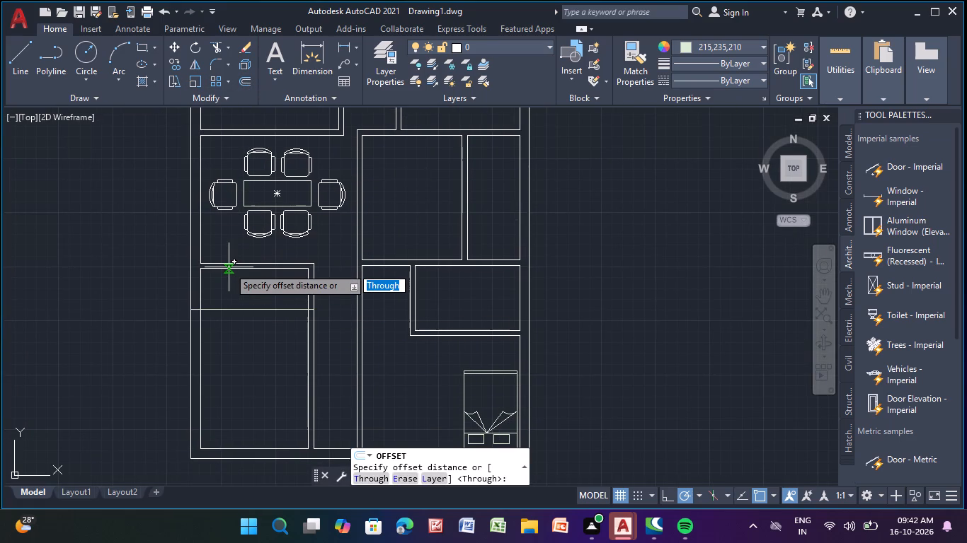
key(Return)
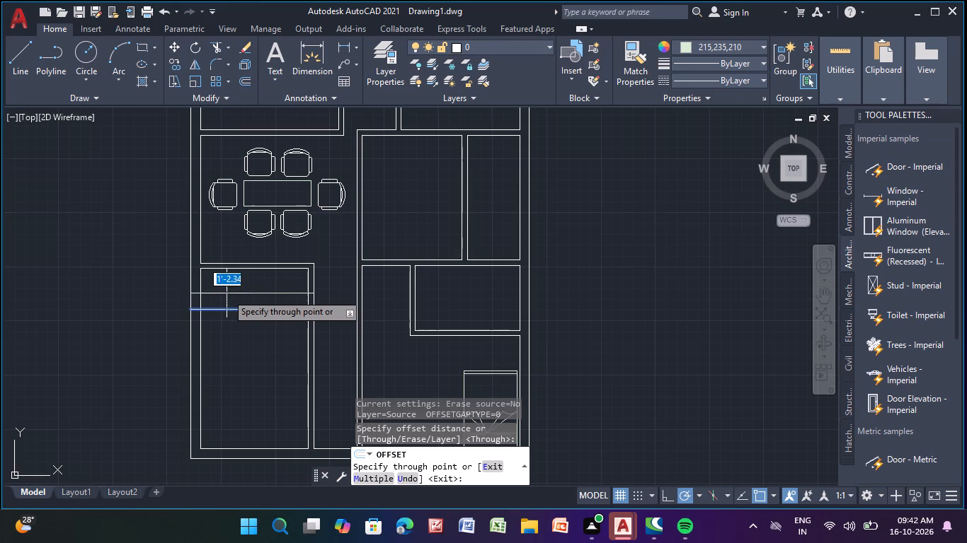
key(5)
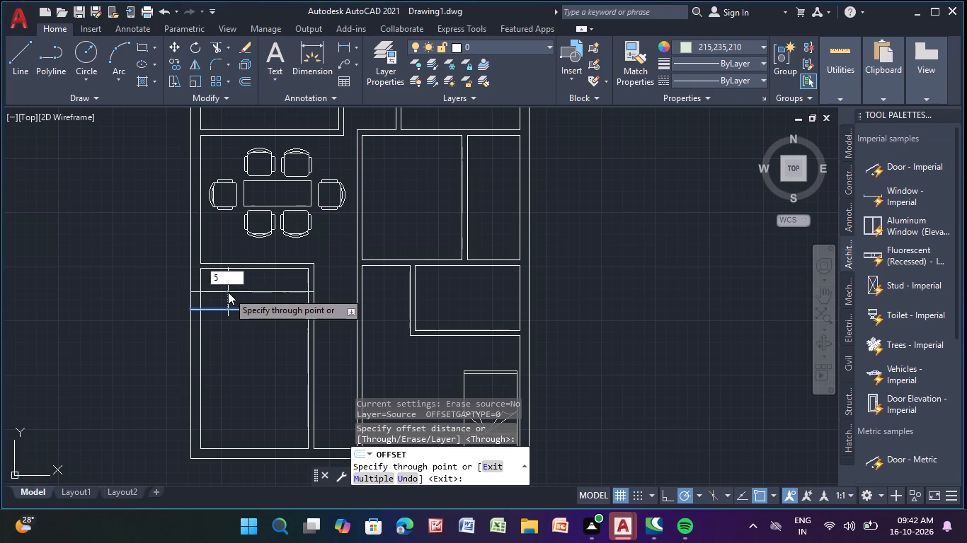
key(shift+quotedbl)
key(Return)
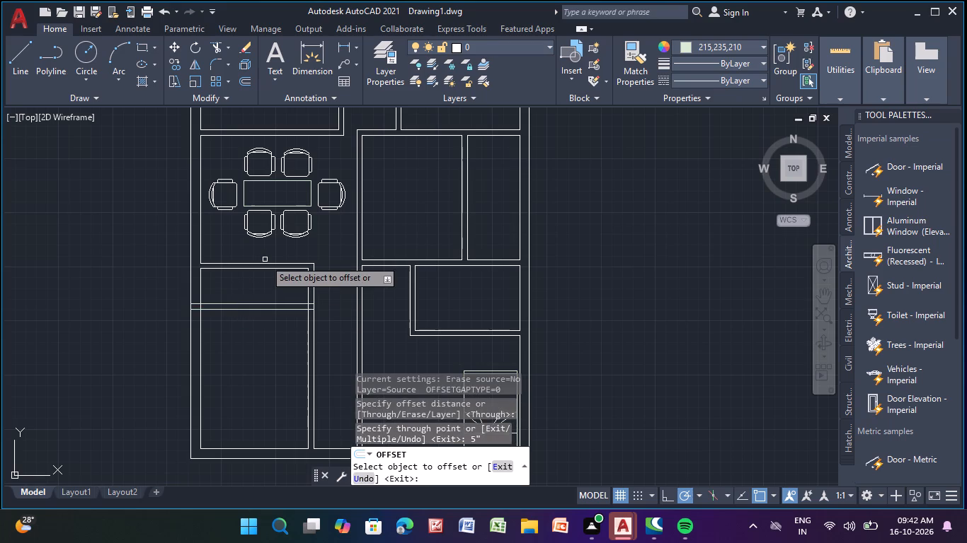
key(Escape)
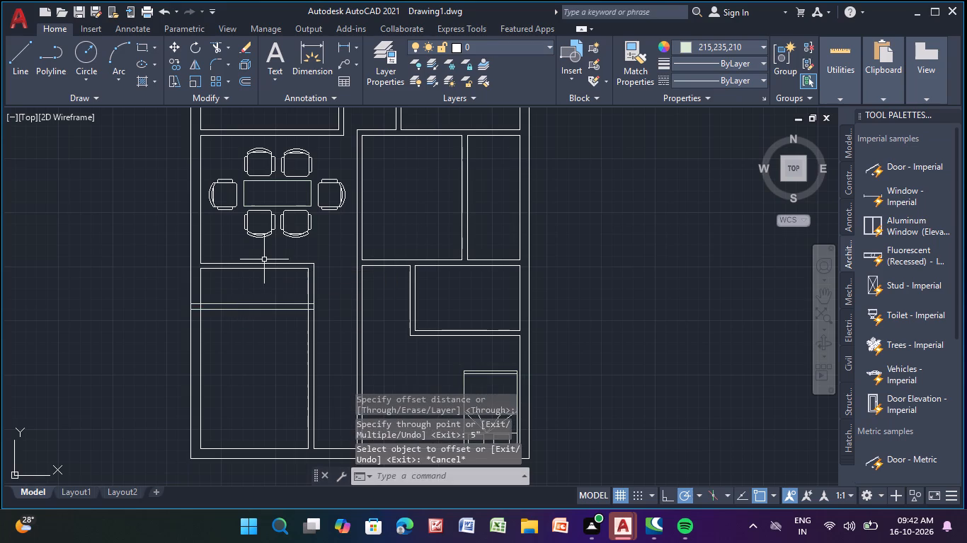
Extend the lower-left room's inner left wall line up to the upper line of the partition below the dining area.
key(e)
key(x)
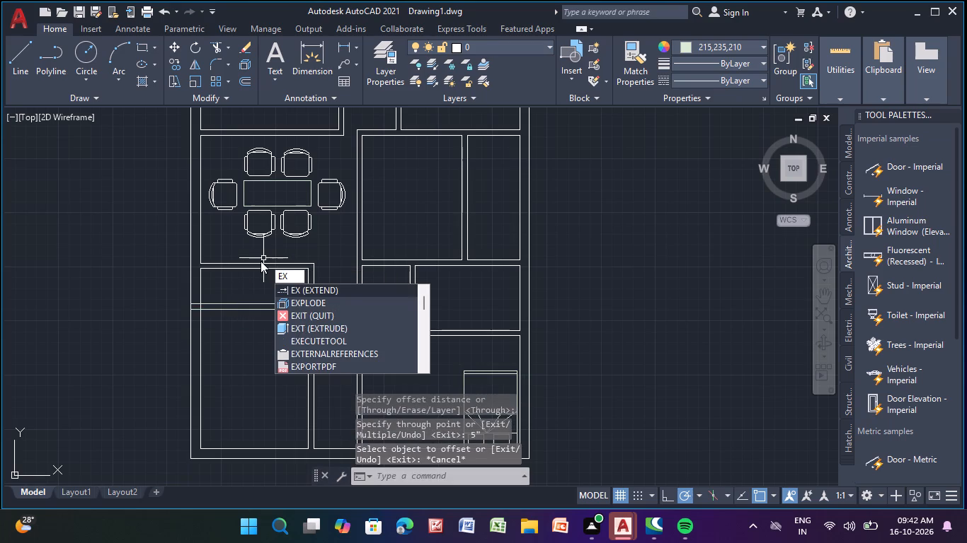
click(324, 291)
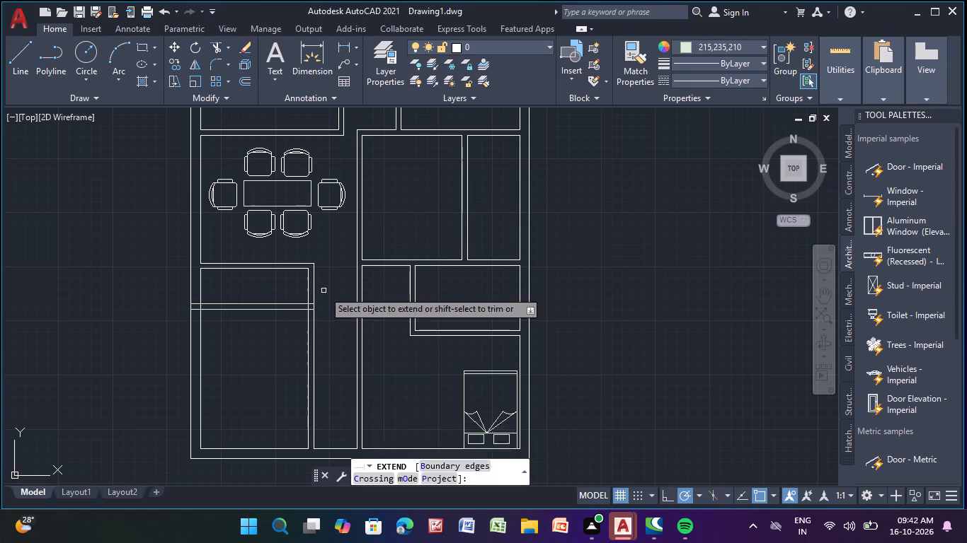
click(200, 277)
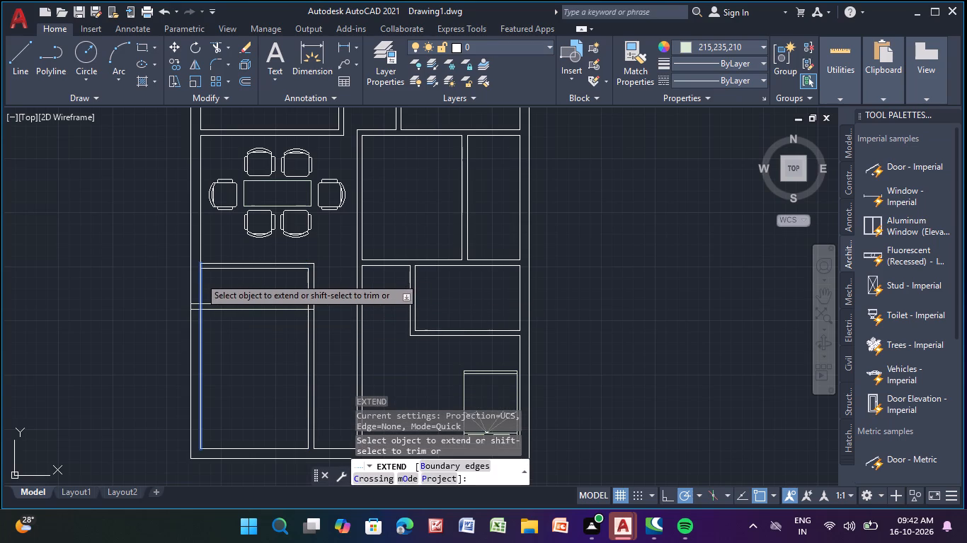
key(Escape)
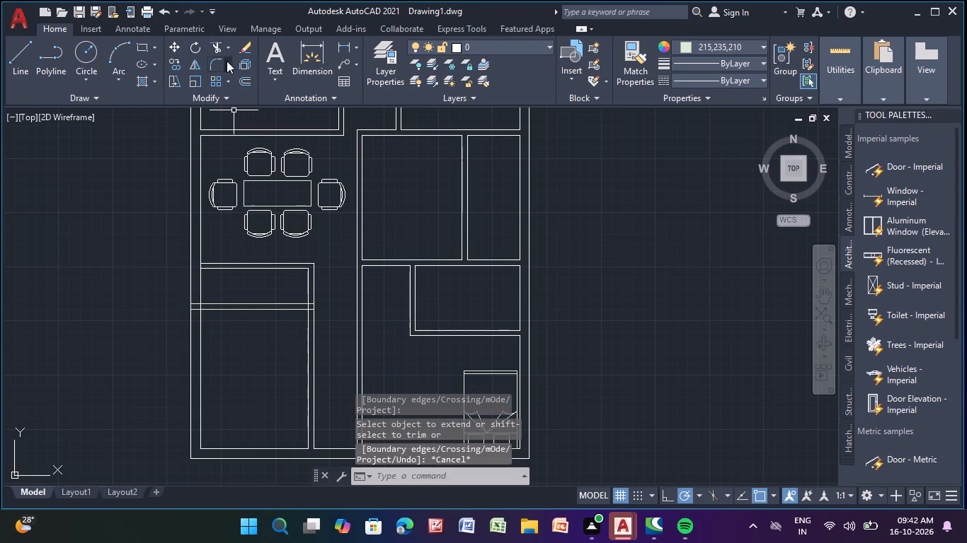
Trim away the old horizontal partition below the dining area and the vertical partition lines standing above the new 5" partition.
click(217, 46)
drag(245, 250, 252, 276)
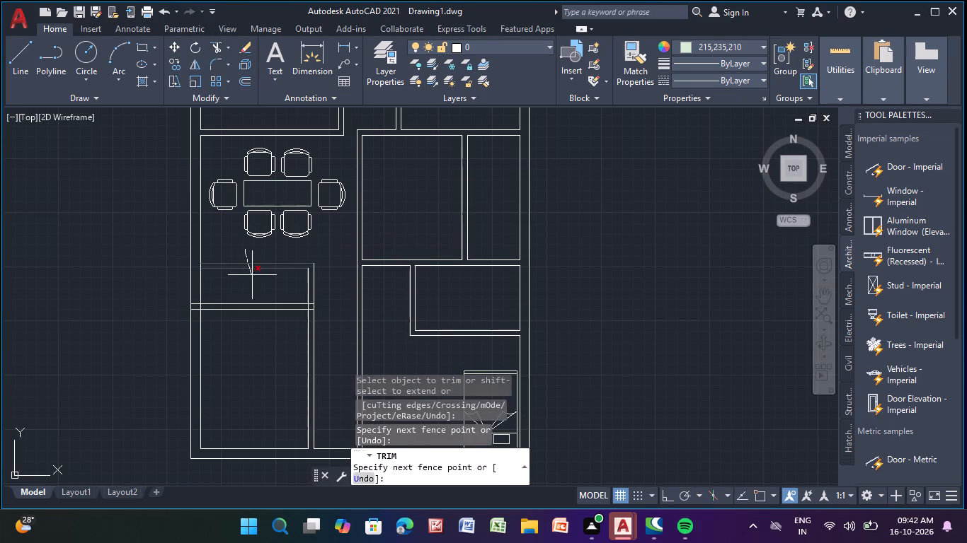
drag(252, 276, 254, 283)
drag(258, 278, 329, 283)
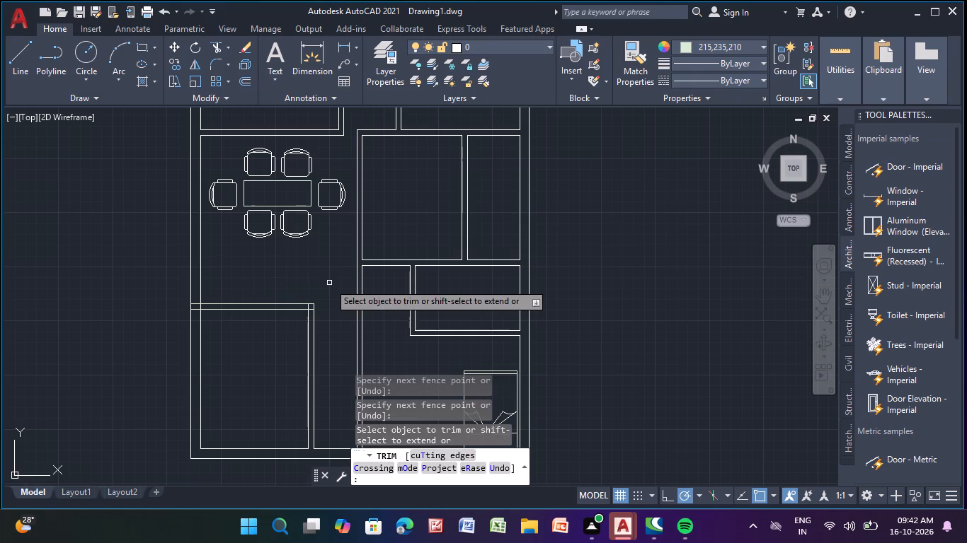
Trim the new partition's two line ends inside the left outer wall and the inner wall segment between them.
scroll(190, 308, up, 3)
drag(204, 298, 208, 337)
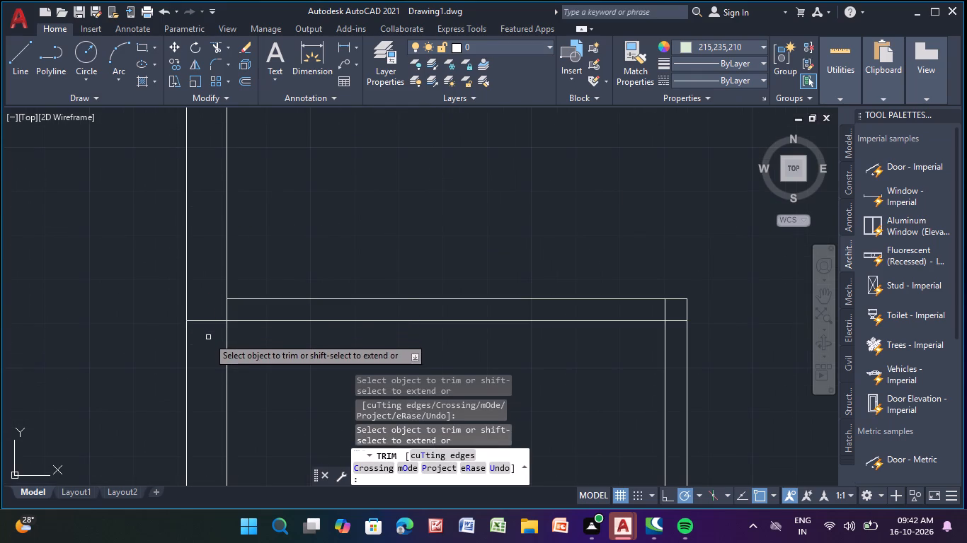
drag(208, 326, 210, 308)
drag(214, 308, 239, 306)
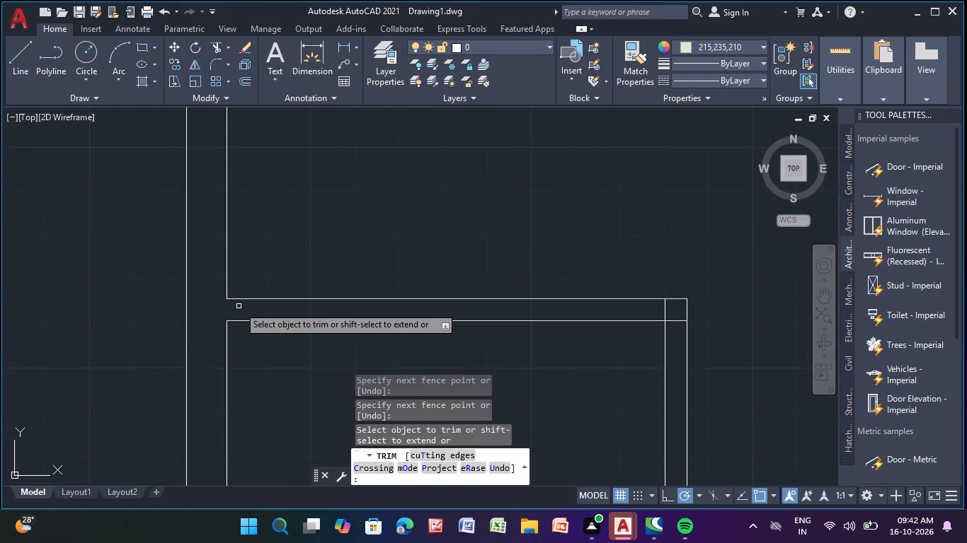
Trim the overlapping inner line ends at the right-hand corner of the new partition below the dining area.
scroll(238, 308, down, 2)
middle_drag(286, 348, 58, 263)
scroll(162, 226, up, 1)
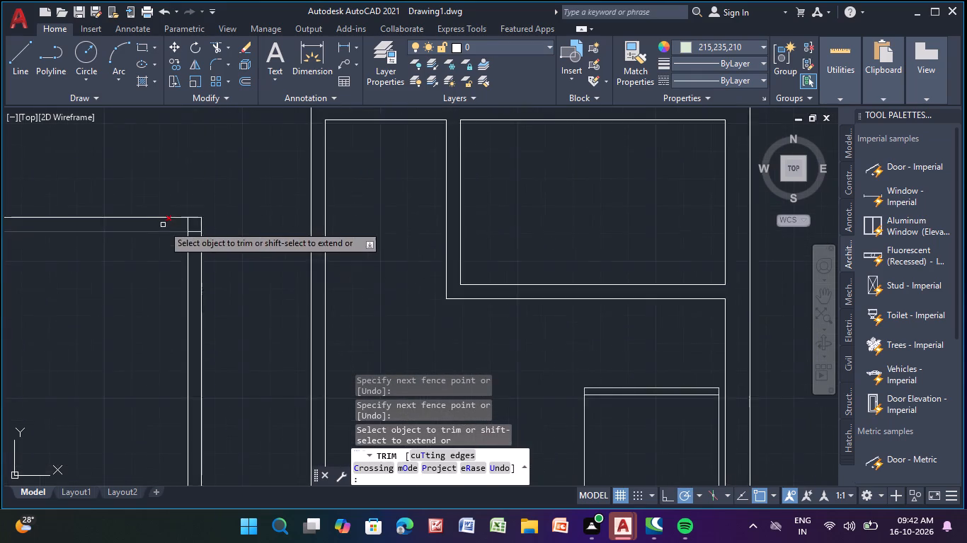
scroll(163, 225, up, 2)
drag(216, 218, 239, 278)
key(Escape)
key(Escape)
scroll(239, 278, down, 4)
middle_drag(200, 225, 206, 260)
scroll(207, 257, up, 1)
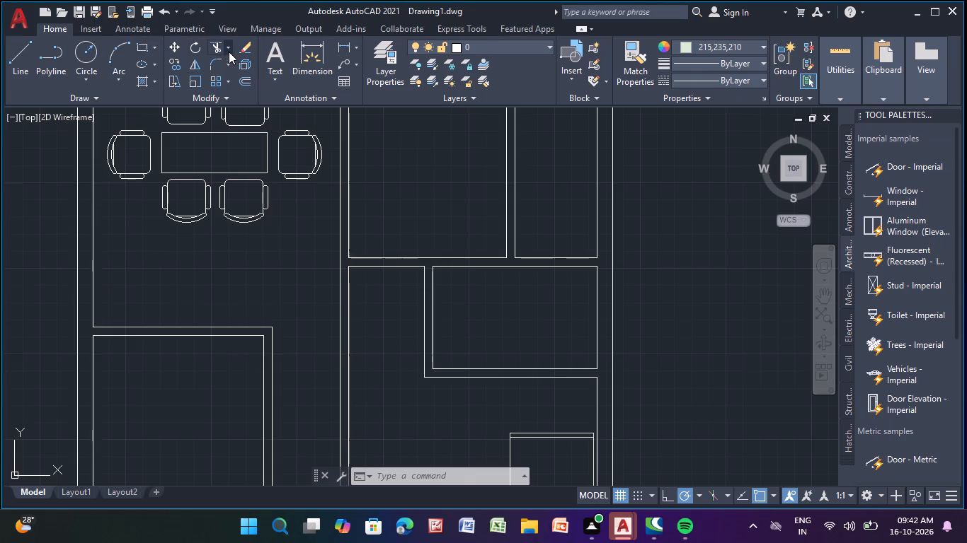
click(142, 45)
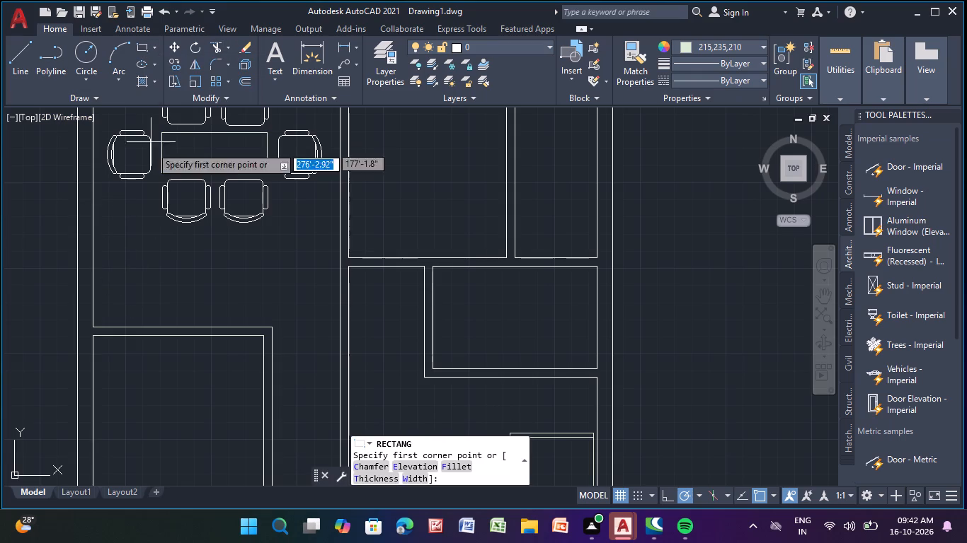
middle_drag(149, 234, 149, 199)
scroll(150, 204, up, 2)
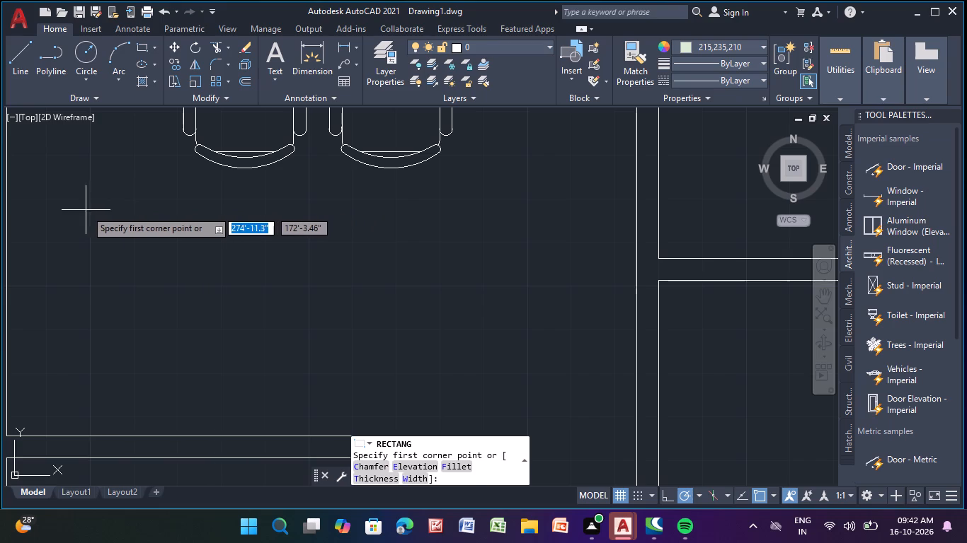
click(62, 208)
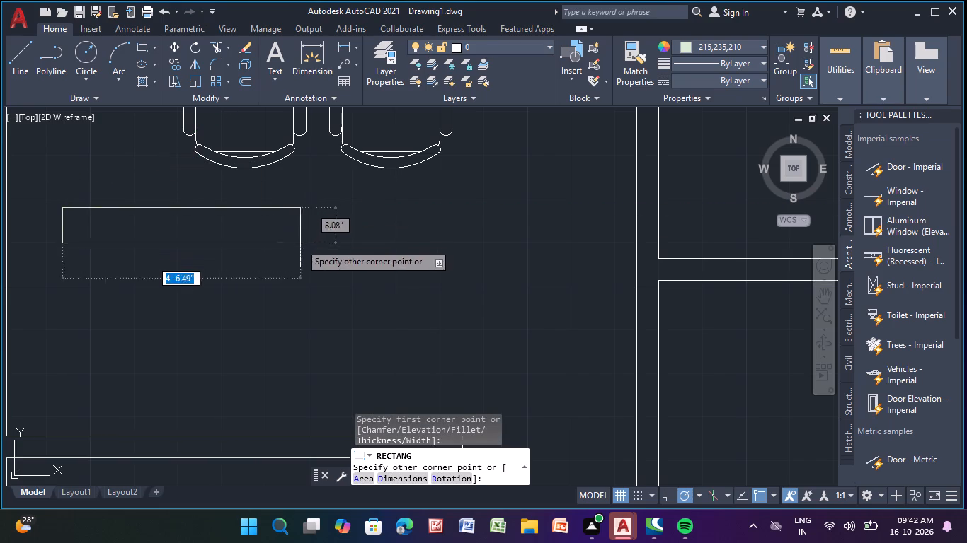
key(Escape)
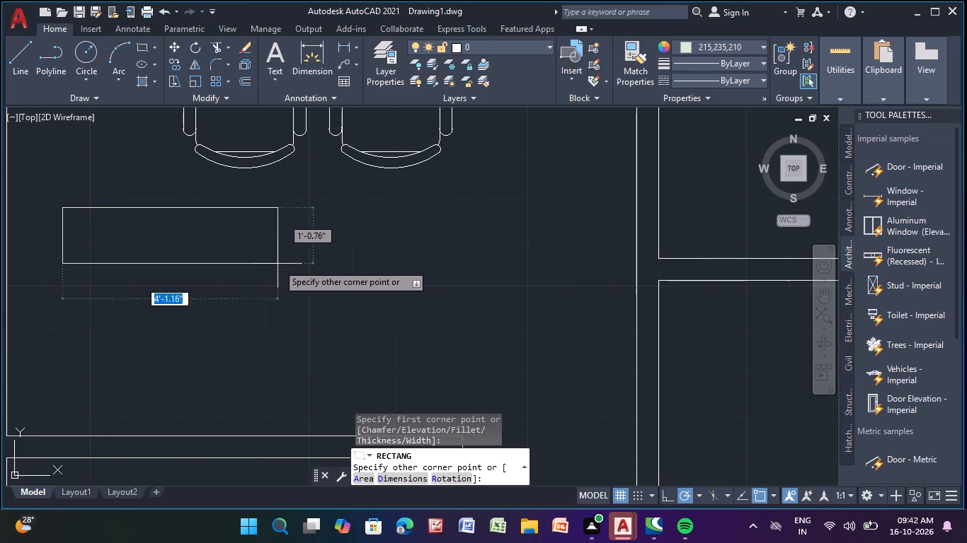
Draw an L-shaped outline between the dining chairs and the partition below, with a top side about 7'-0" long and a 1' right end.
click(19, 59)
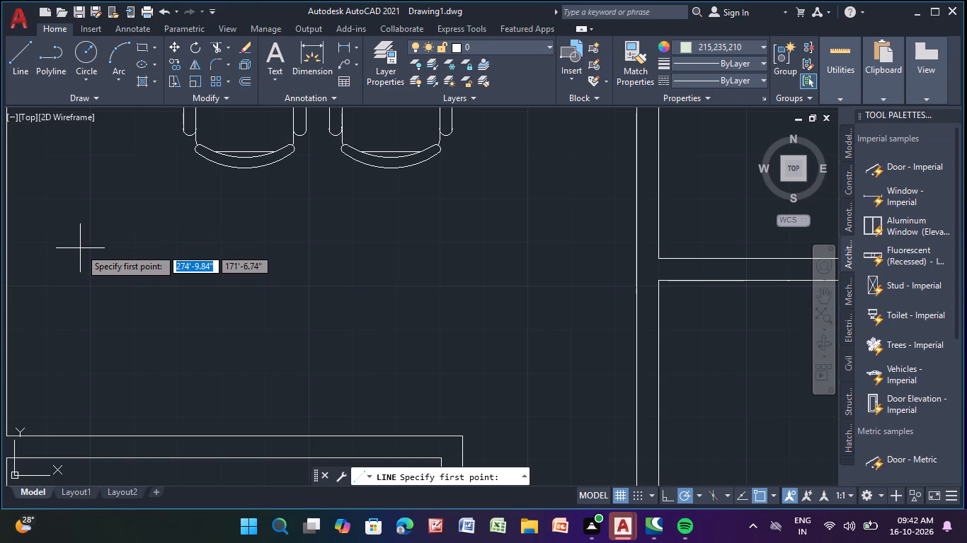
scroll(59, 300, down, 1)
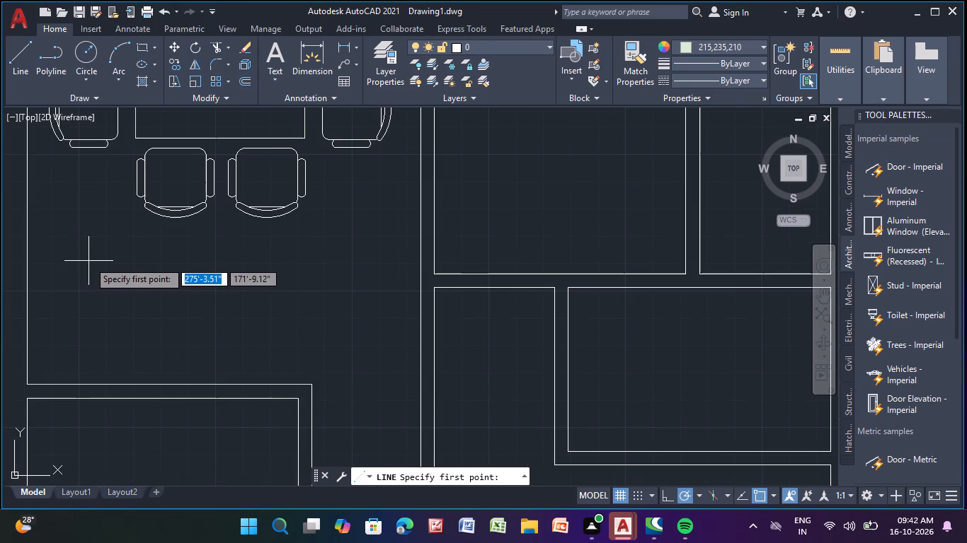
click(81, 267)
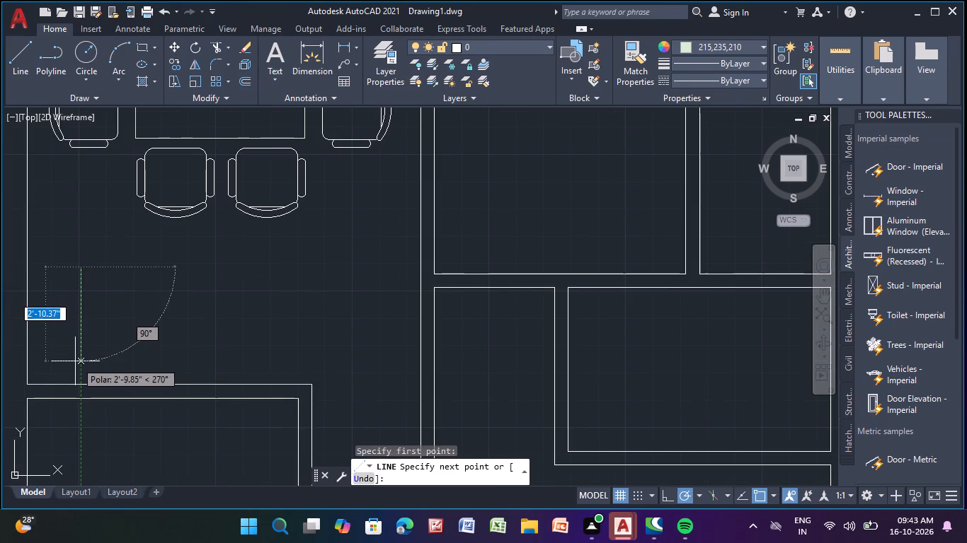
click(75, 363)
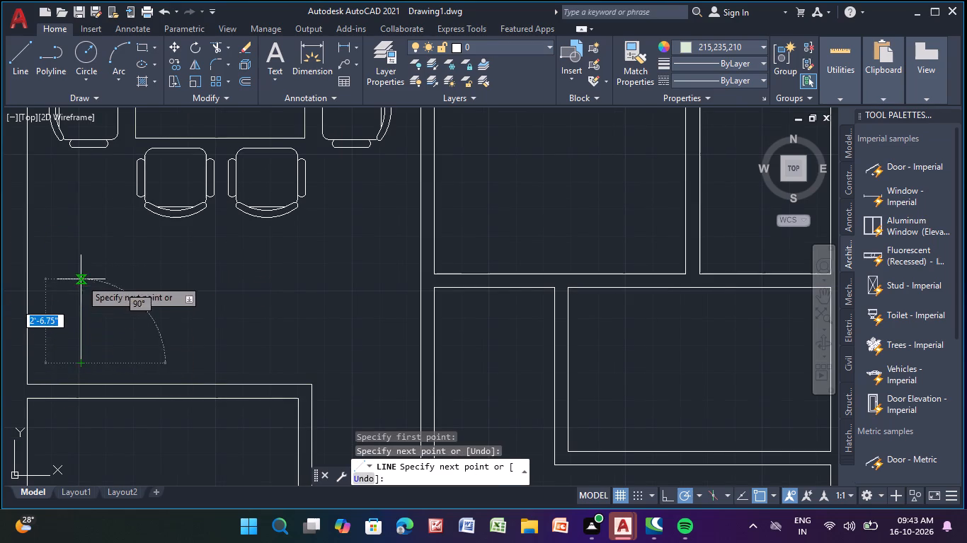
click(81, 267)
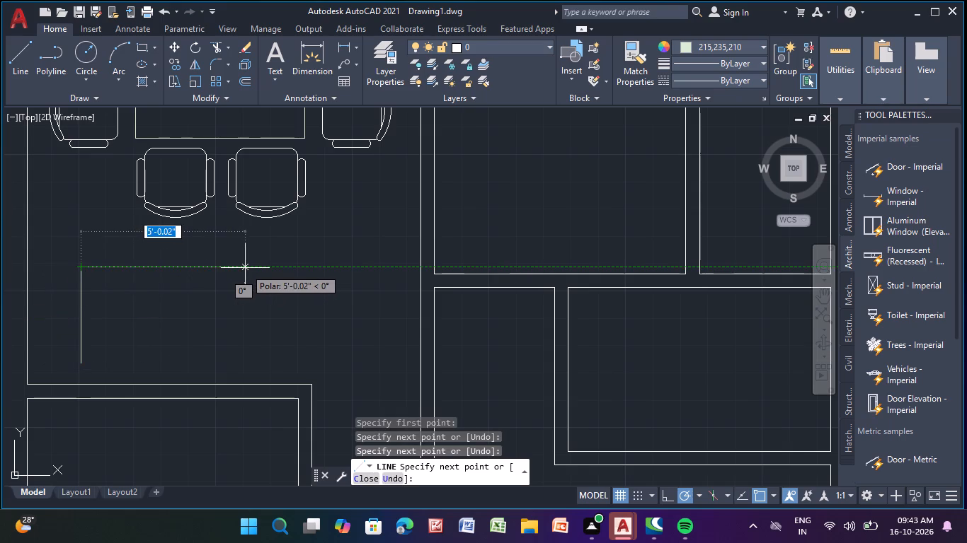
click(312, 267)
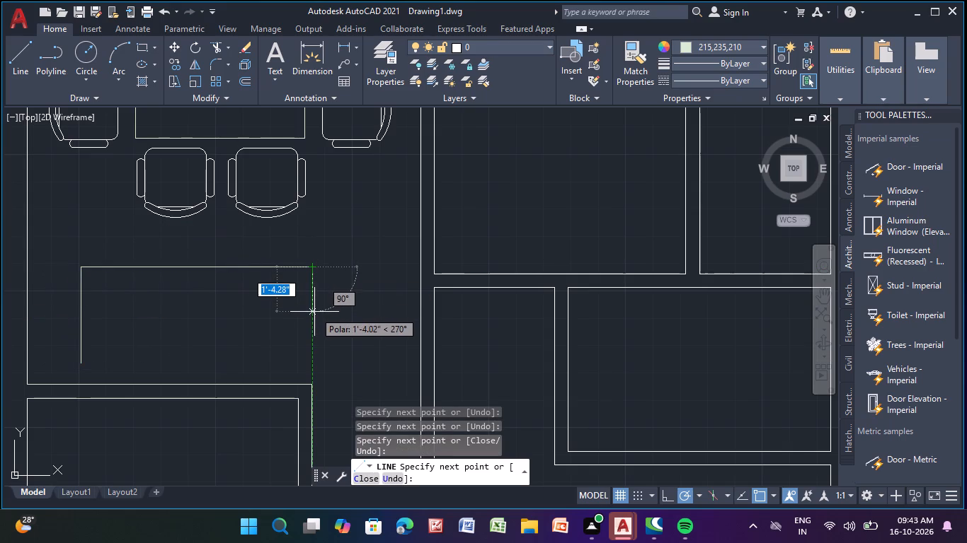
key(1)
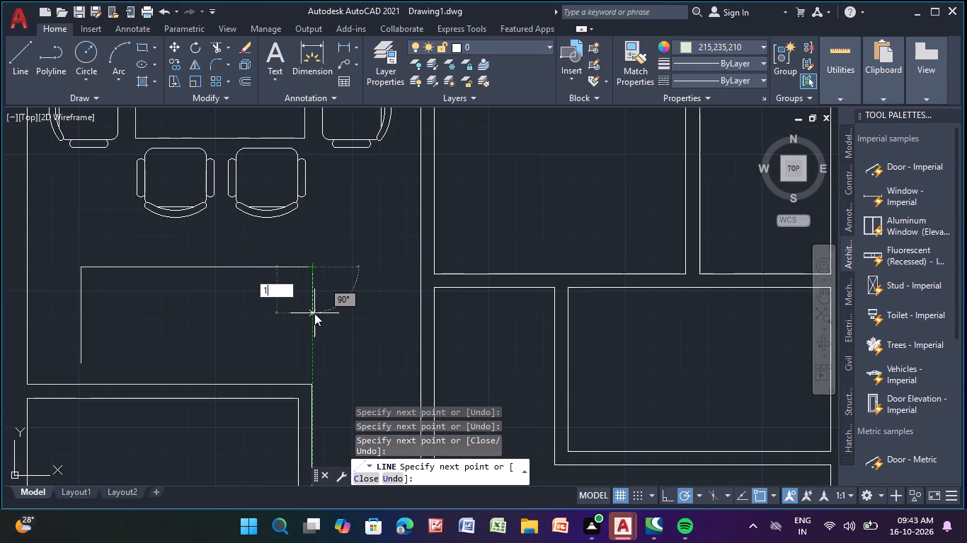
key(apostrophe)
key(Return)
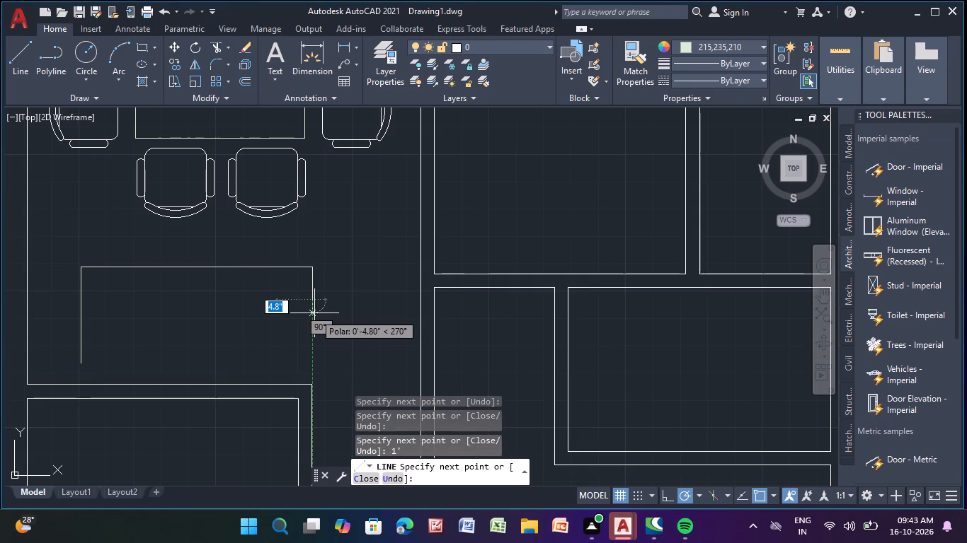
click(110, 302)
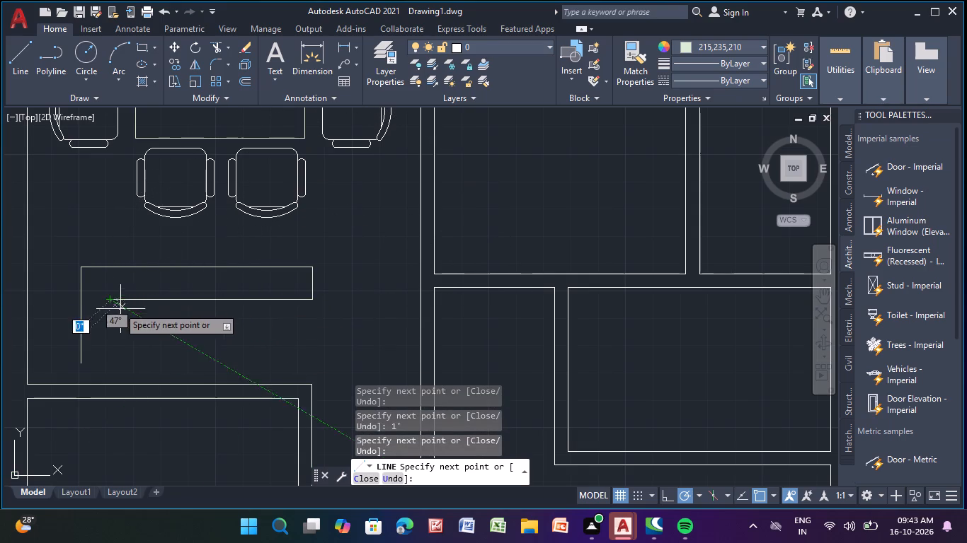
click(108, 370)
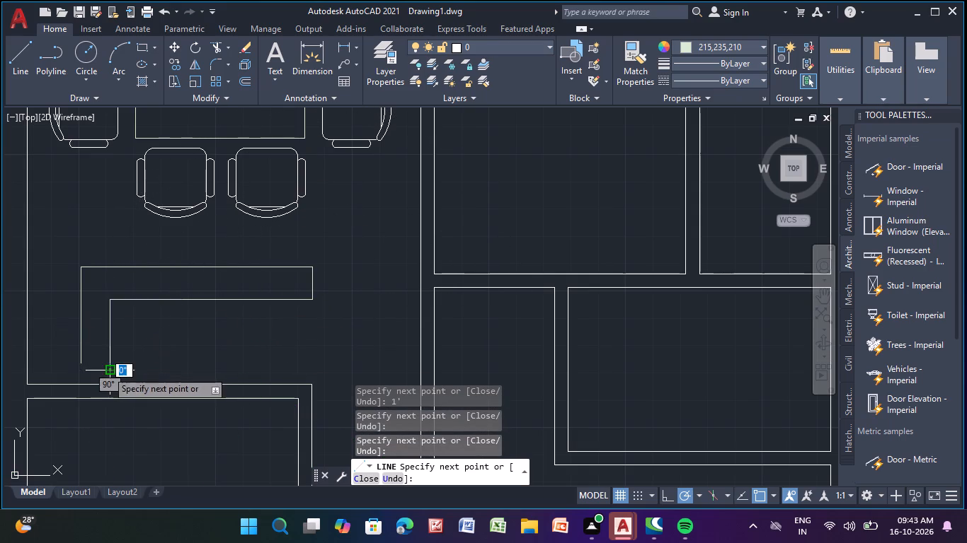
click(81, 370)
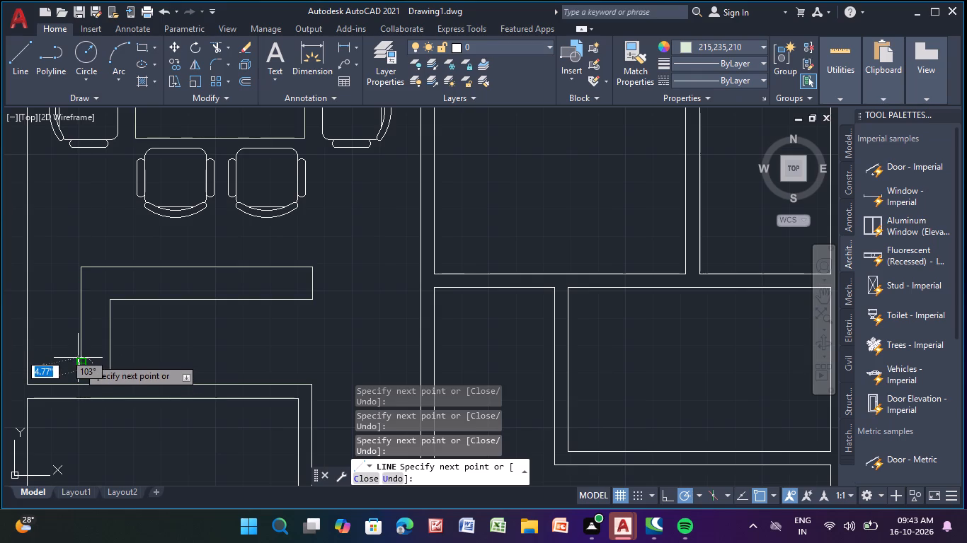
scroll(78, 358, up, 3)
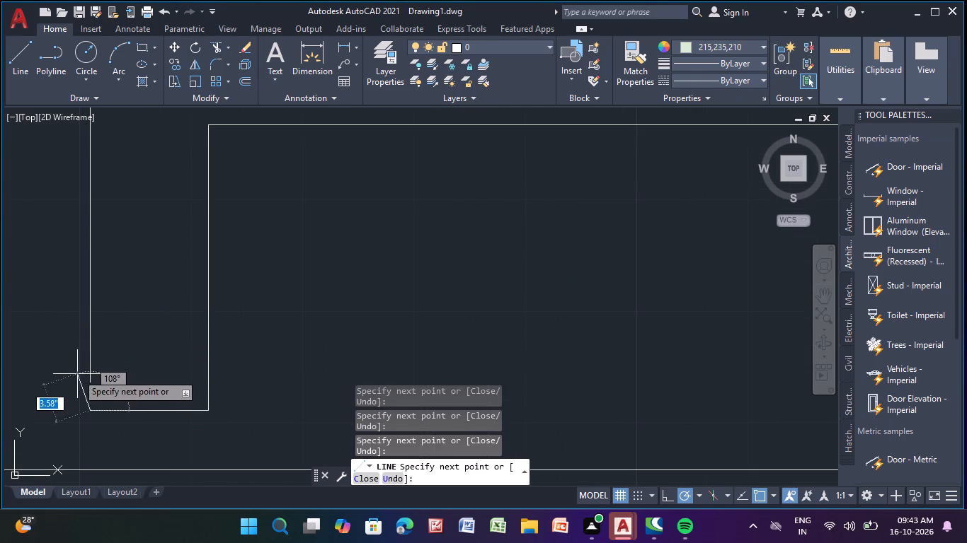
key(Escape)
Extend the L-shaped outline's left side line down to the bottom line of its vertical leg.
text(ex)
click(81, 275)
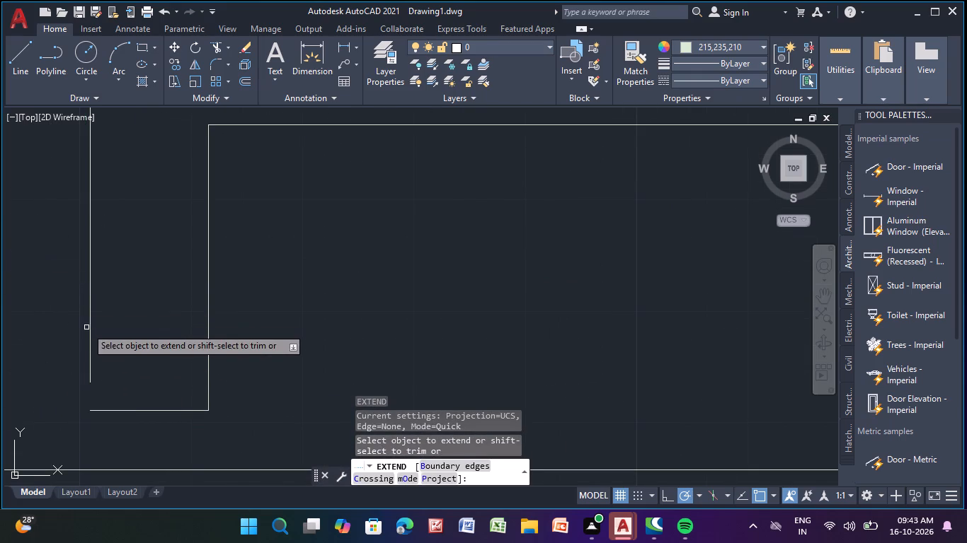
click(90, 337)
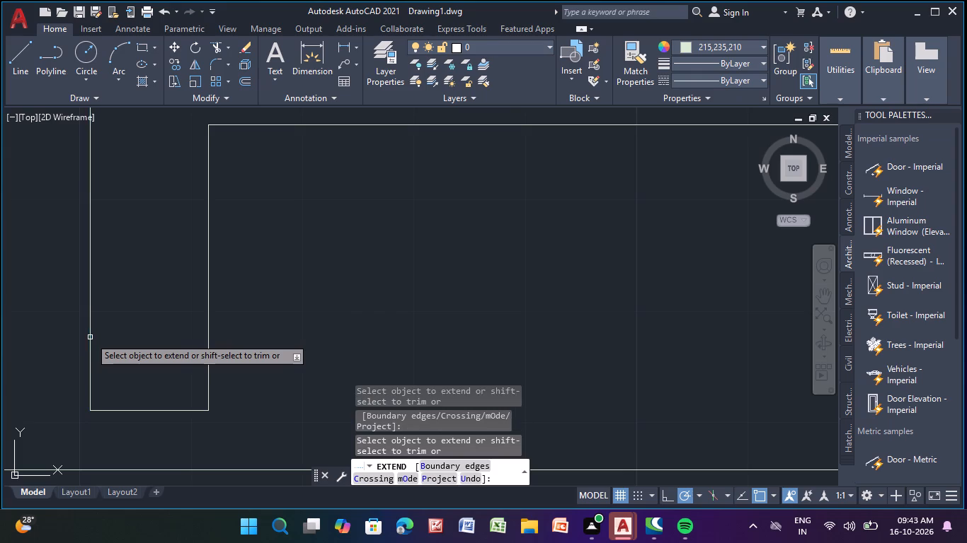
key(Escape)
scroll(109, 325, down, 3)
middle_click(109, 325)
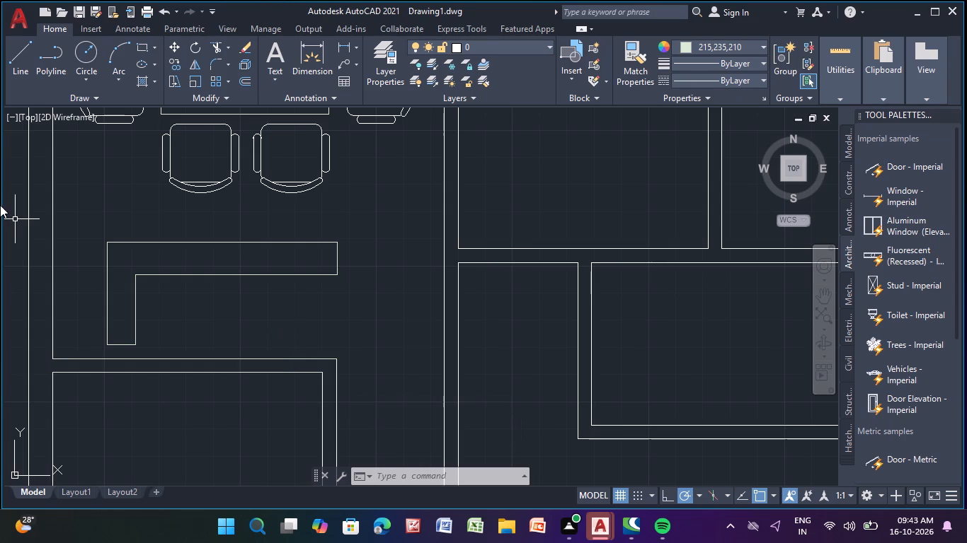
Draw a vertical line about 3'-3" long outside the L-shape's left side and join its lower end to the bottom-left corner, about 3" across.
click(22, 49)
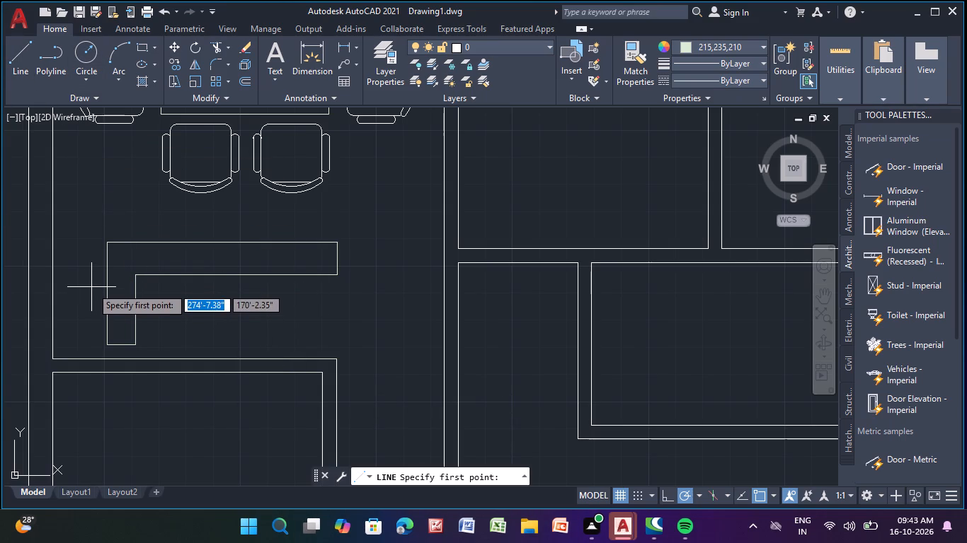
drag(98, 239, 96, 246)
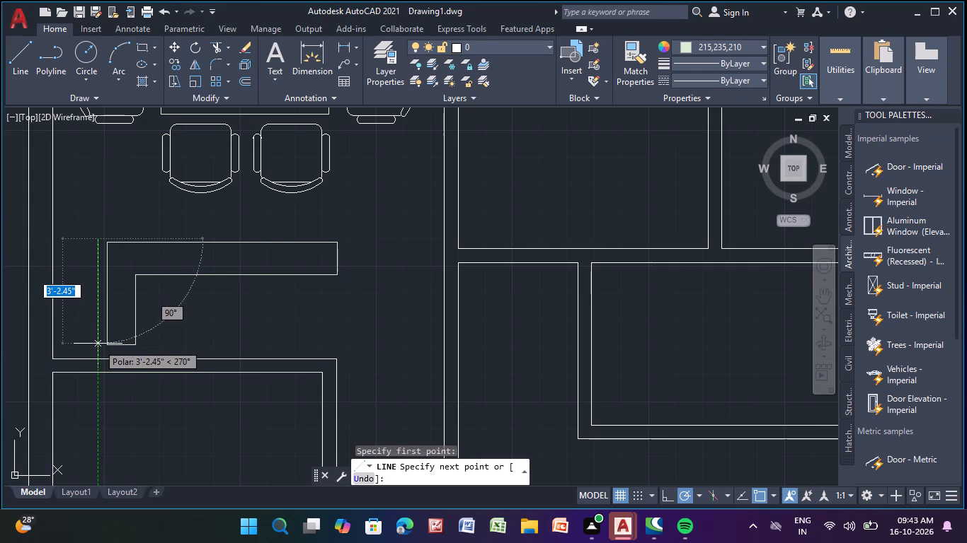
scroll(98, 344, up, 2)
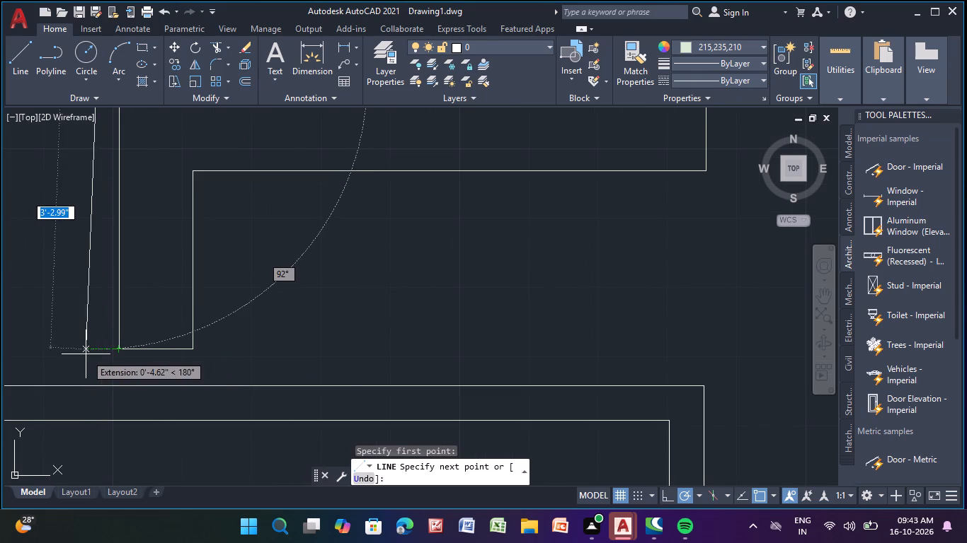
click(96, 347)
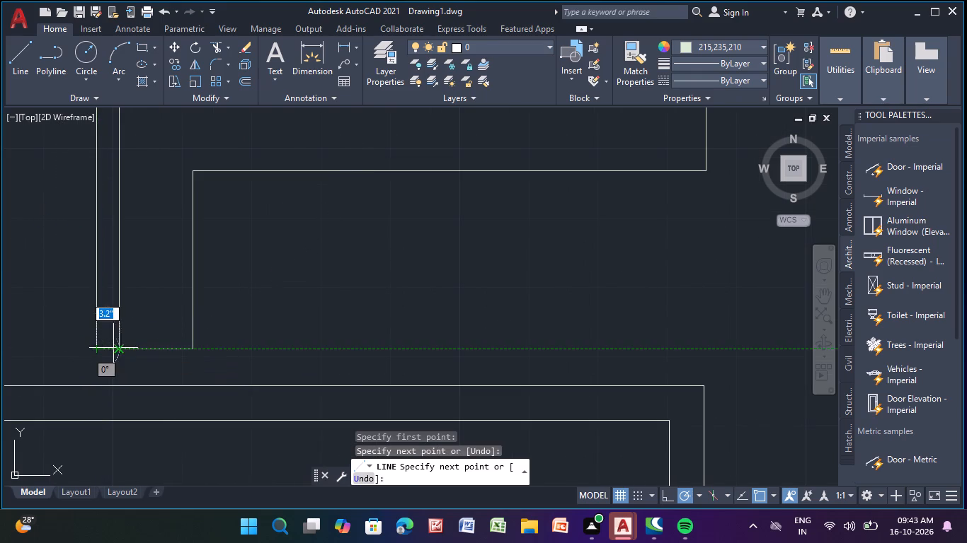
click(118, 349)
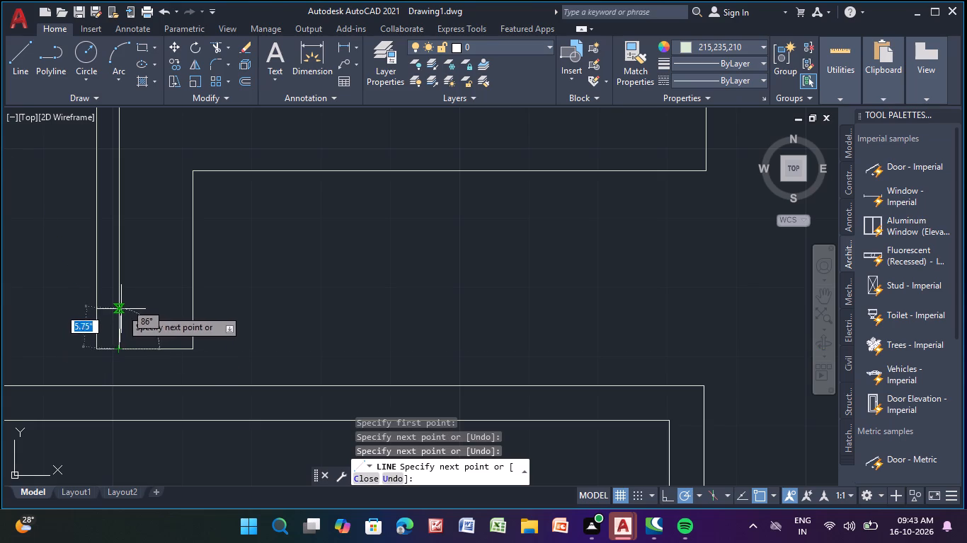
key(Escape)
Draw a line about 7'-4" long above the L-shape from the outer left line's top end, and close it down to the upper-right corner.
scroll(121, 308, down, 3)
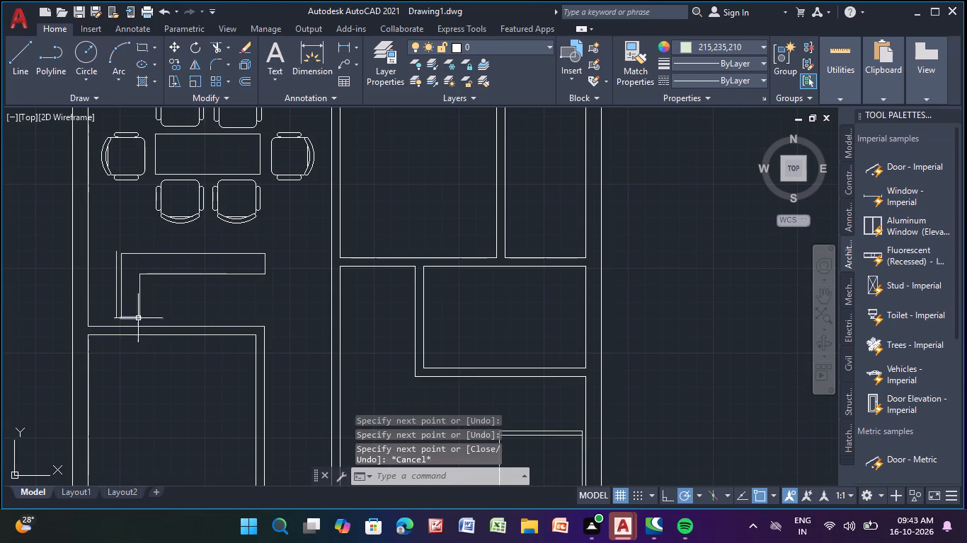
click(23, 57)
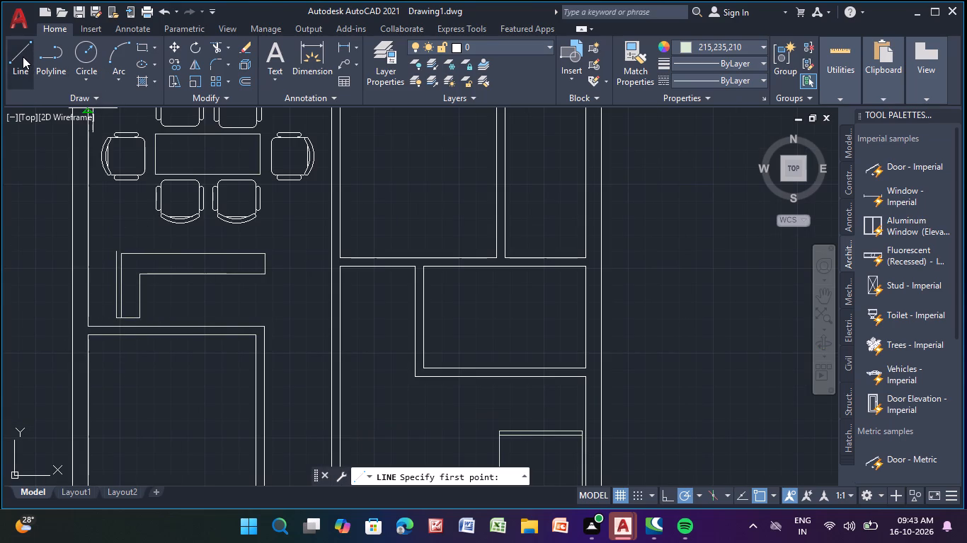
scroll(113, 246, up, 2)
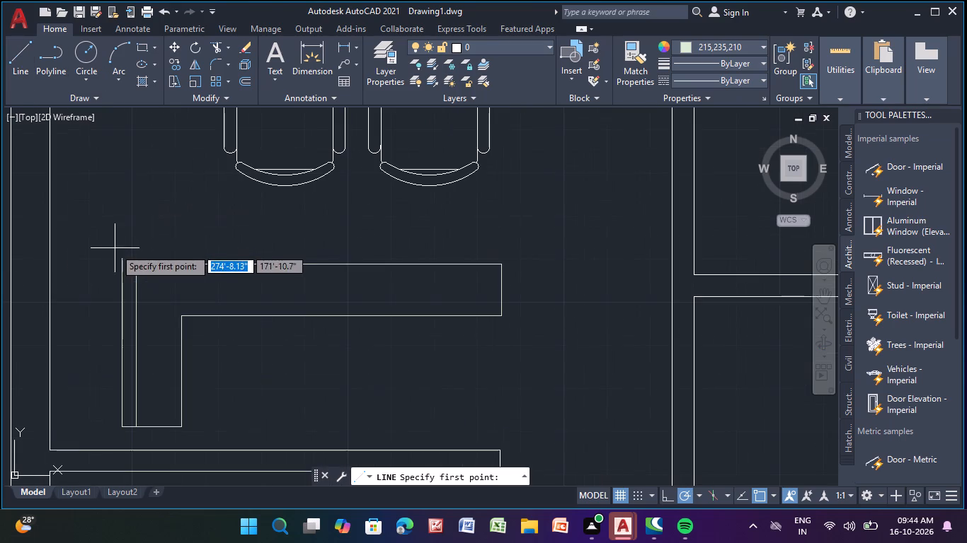
click(122, 260)
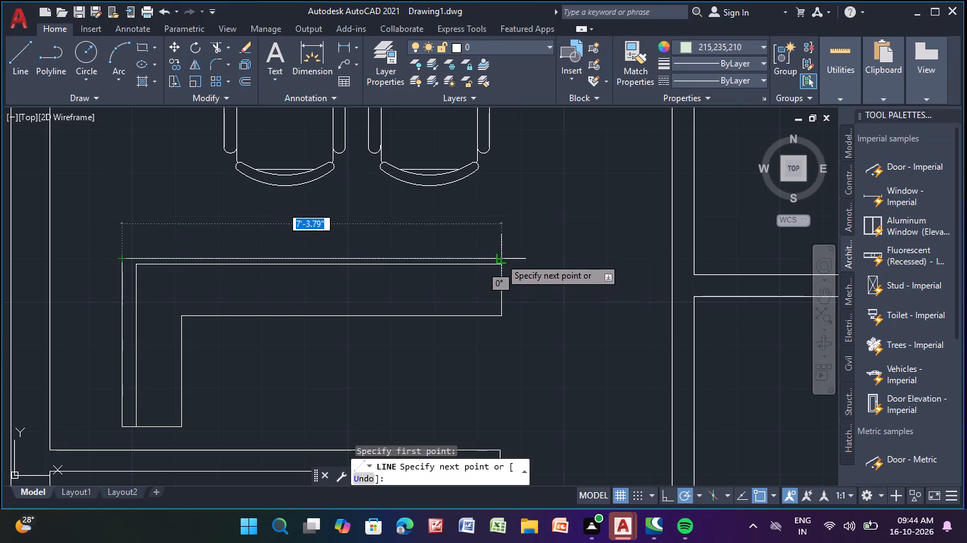
scroll(503, 259, up, 2)
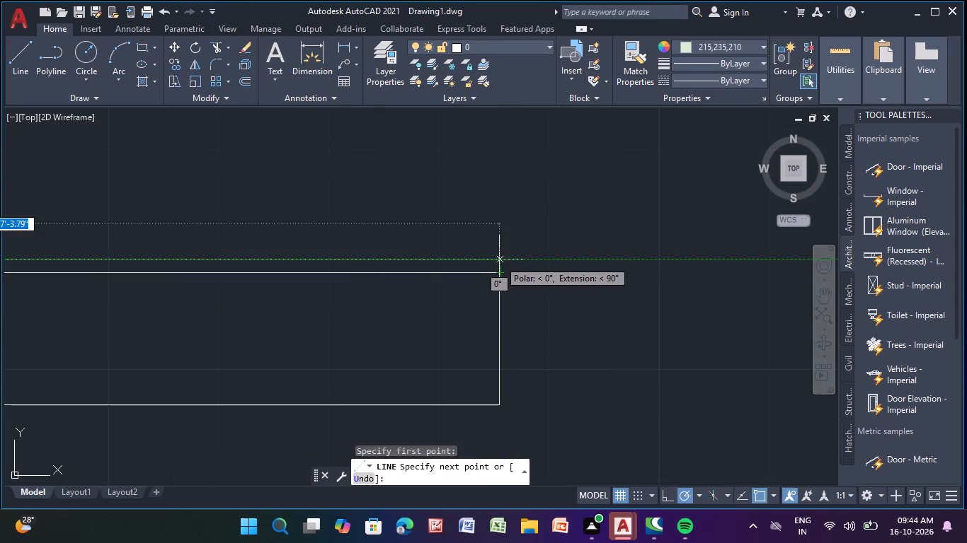
click(500, 259)
click(500, 272)
right_click(644, 257)
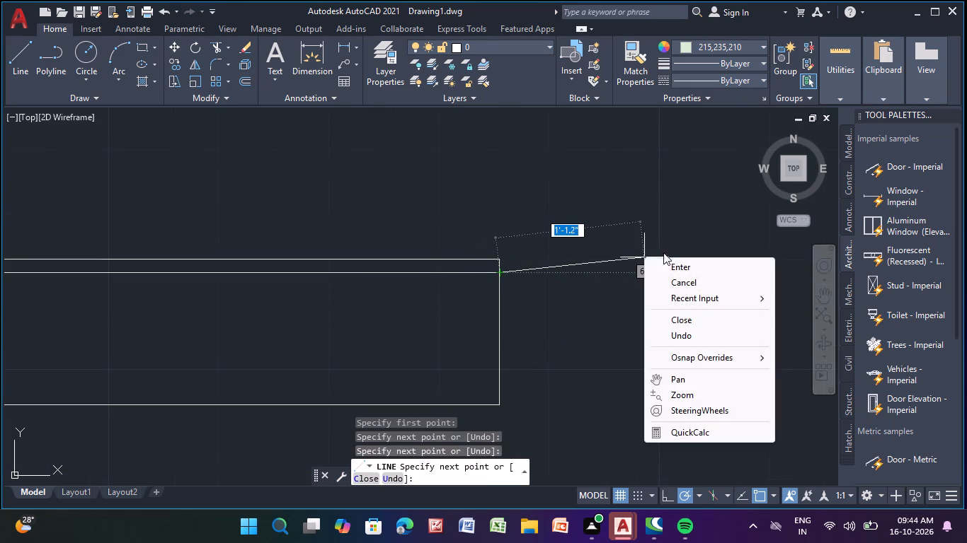
click(670, 262)
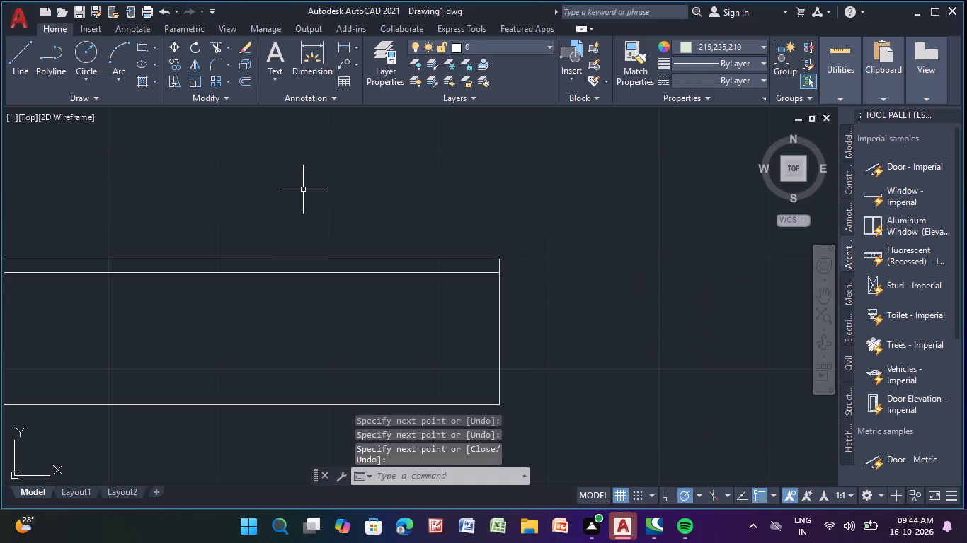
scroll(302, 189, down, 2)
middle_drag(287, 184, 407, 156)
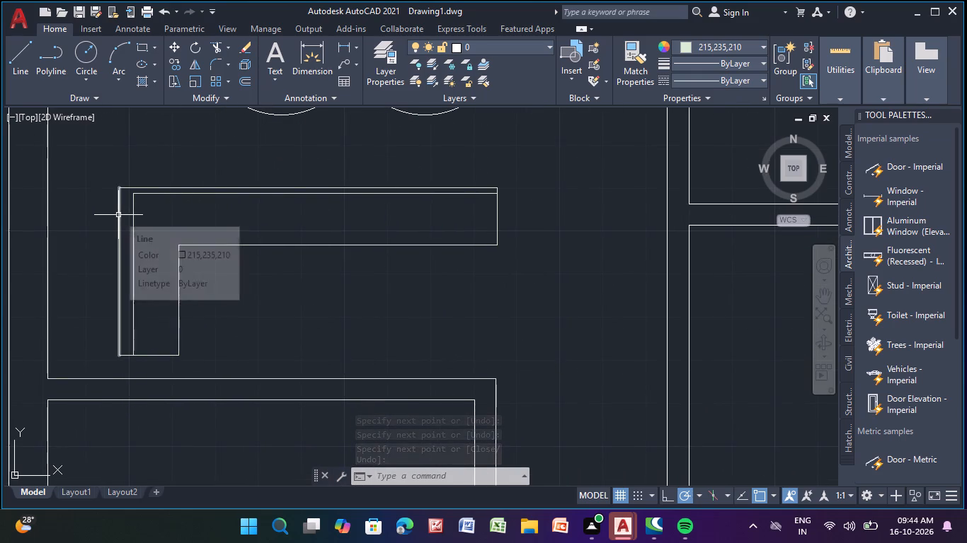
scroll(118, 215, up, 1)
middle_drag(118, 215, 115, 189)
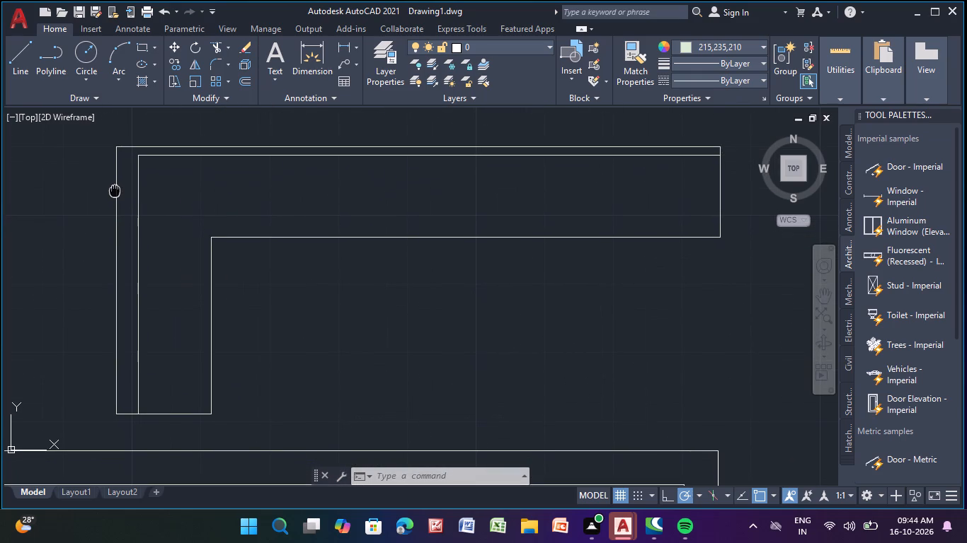
Replace the L-shape's outer left line with a vertical one from the middle of the short bottom overhang up to the top line.
middle_drag(115, 189, 98, 227)
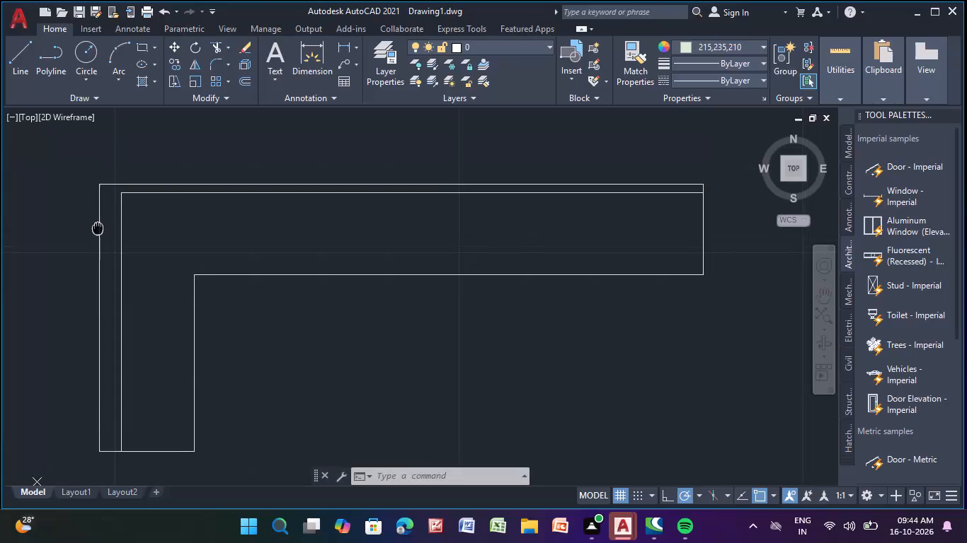
middle_drag(98, 227, 99, 197)
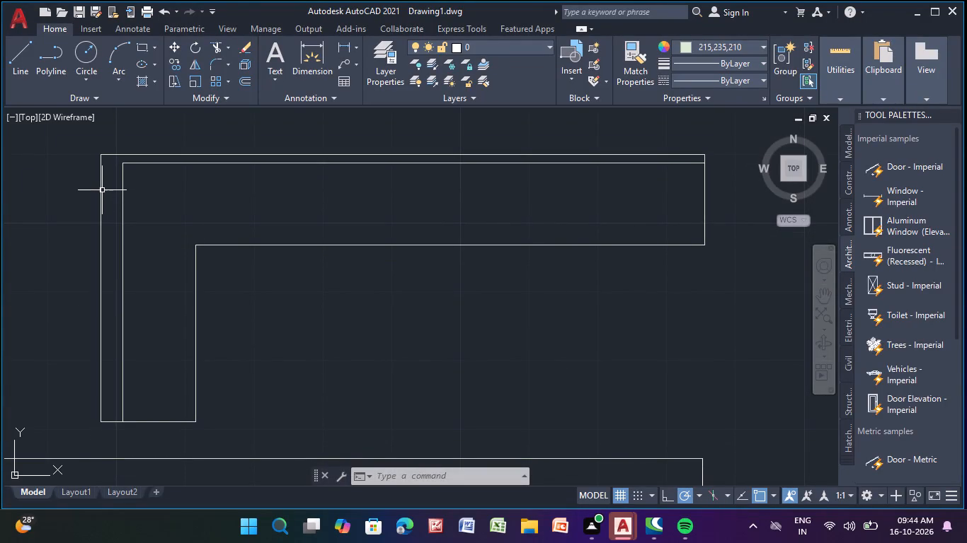
click(101, 190)
key(Delete)
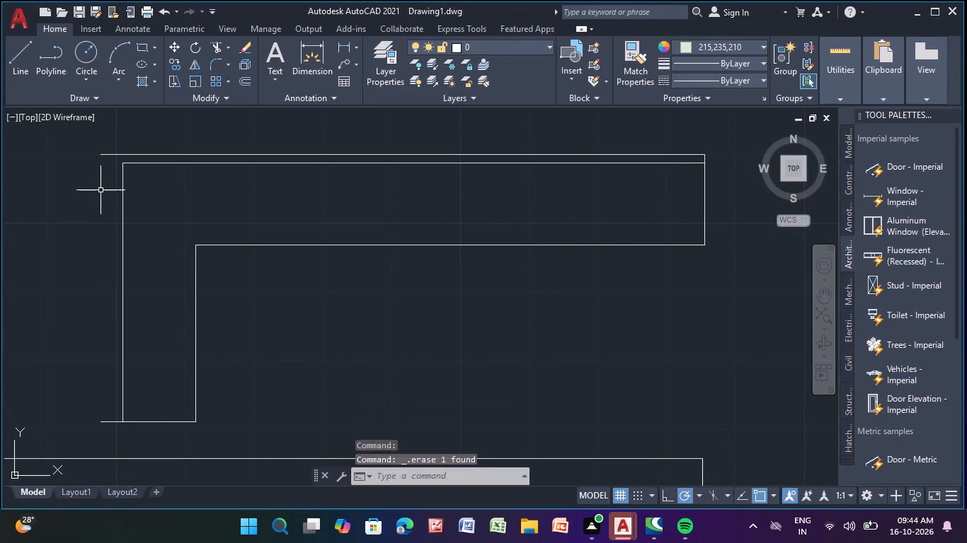
click(6, 65)
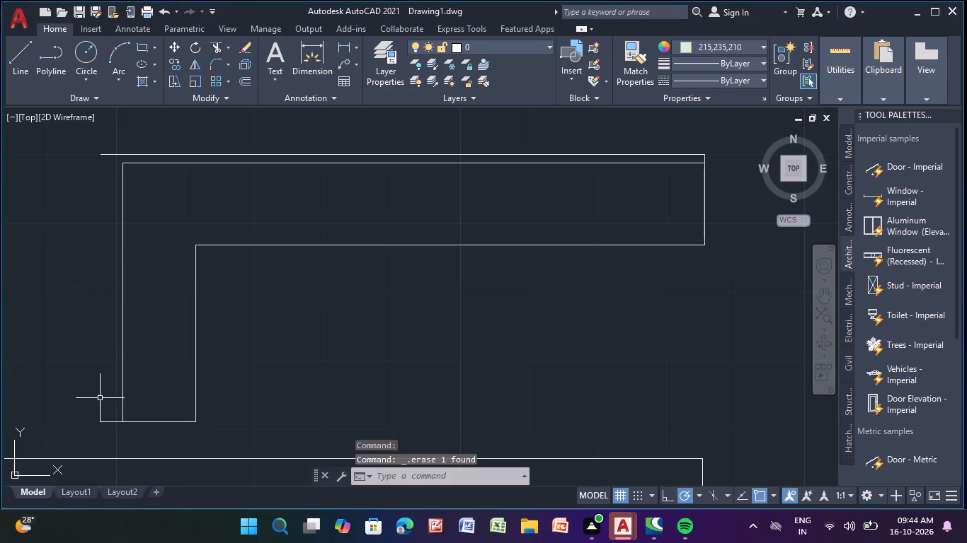
click(25, 55)
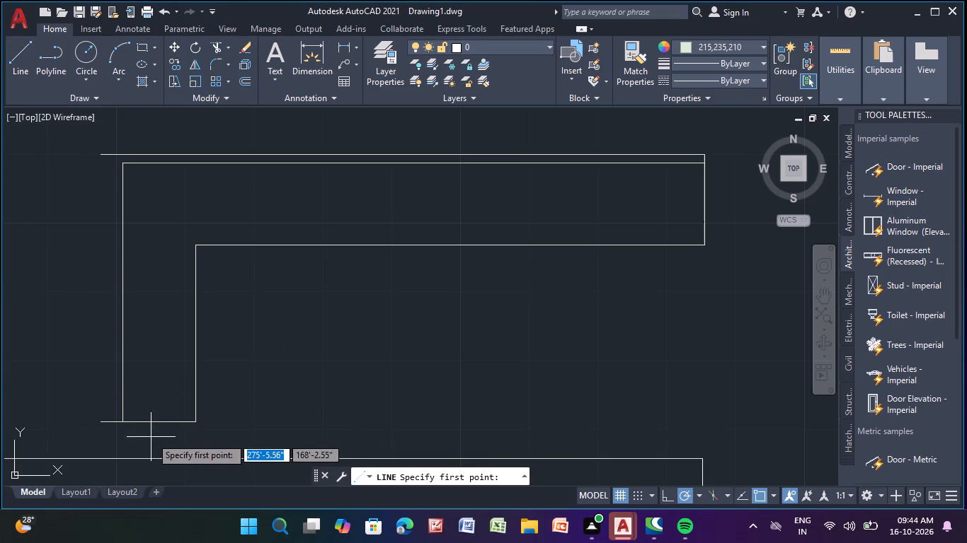
click(114, 425)
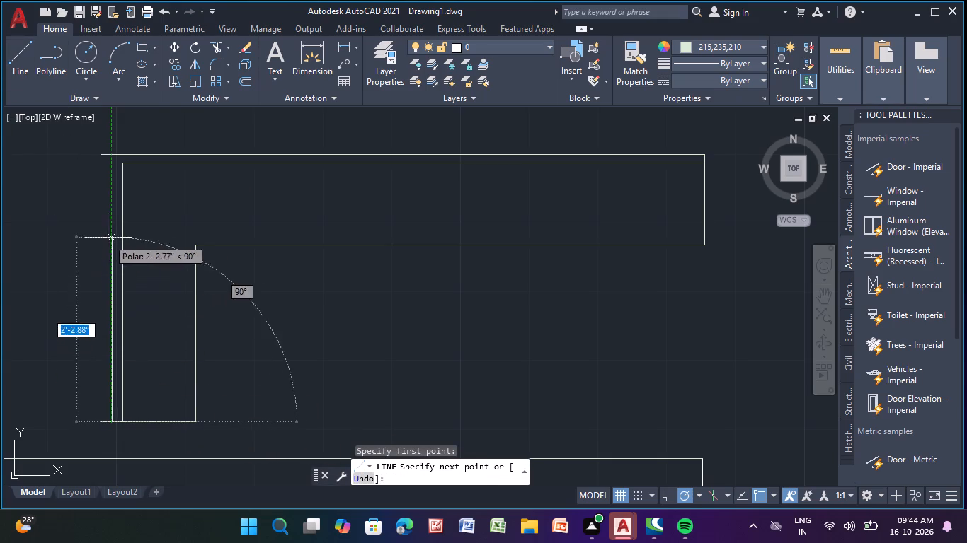
click(110, 154)
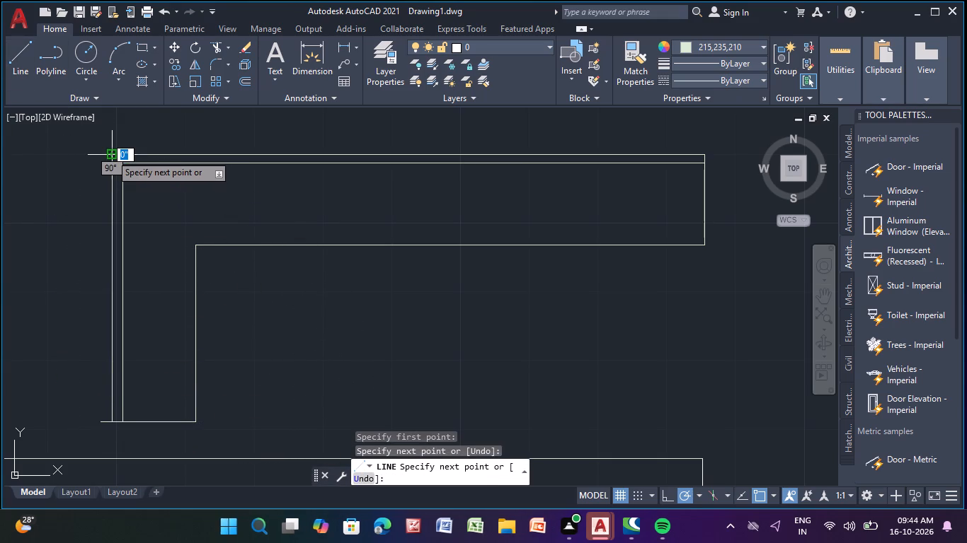
key(Escape)
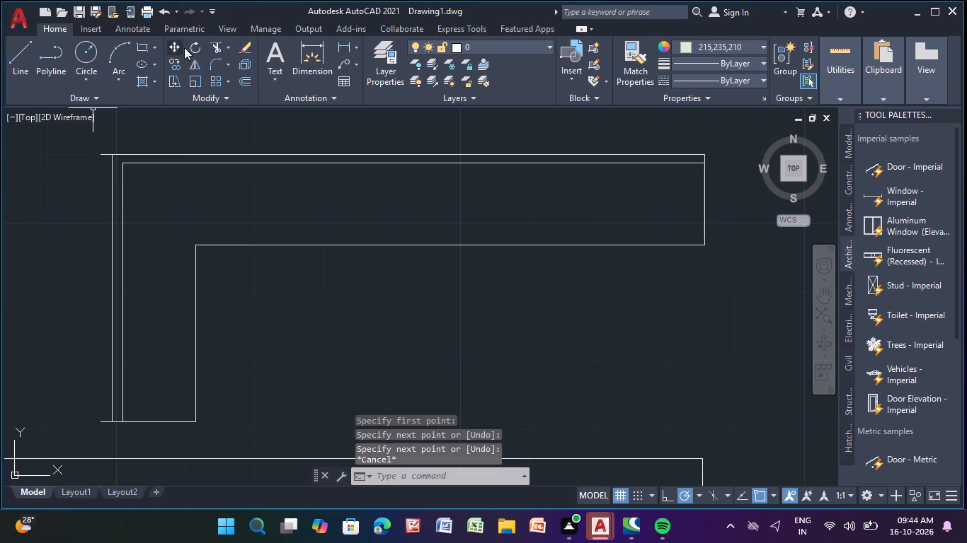
Trim the top and bottom line ends that project beyond the L-shape's new outer left line.
drag(217, 42, 213, 48)
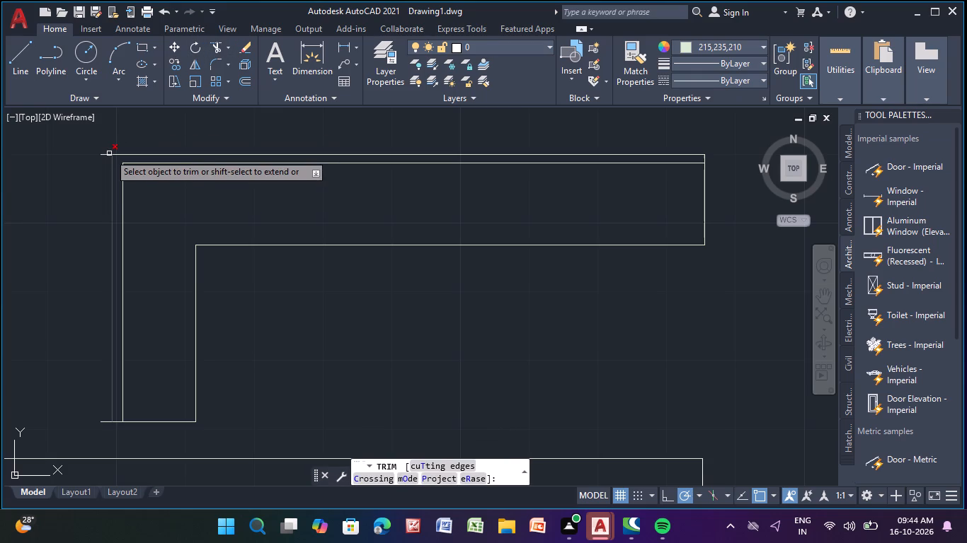
click(108, 153)
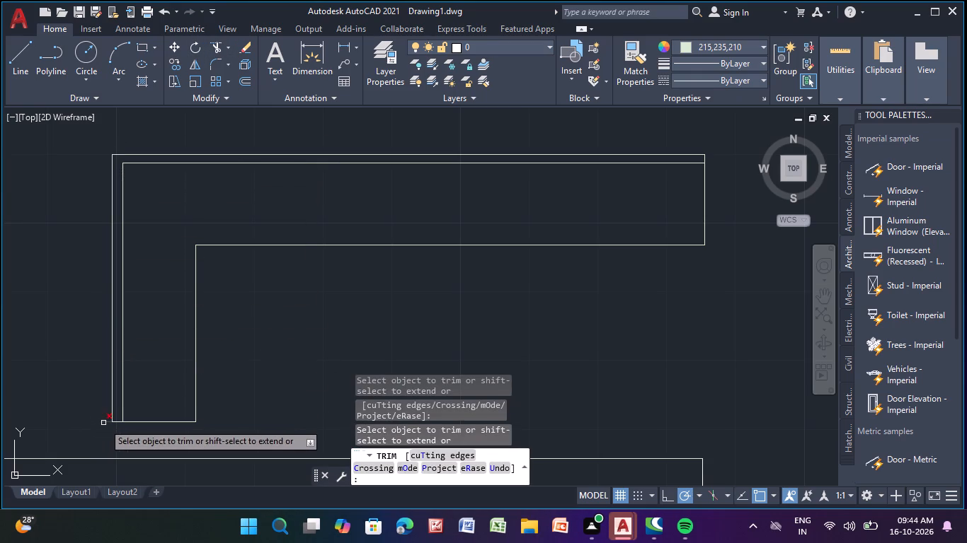
click(103, 423)
key(Escape)
key(Escape)
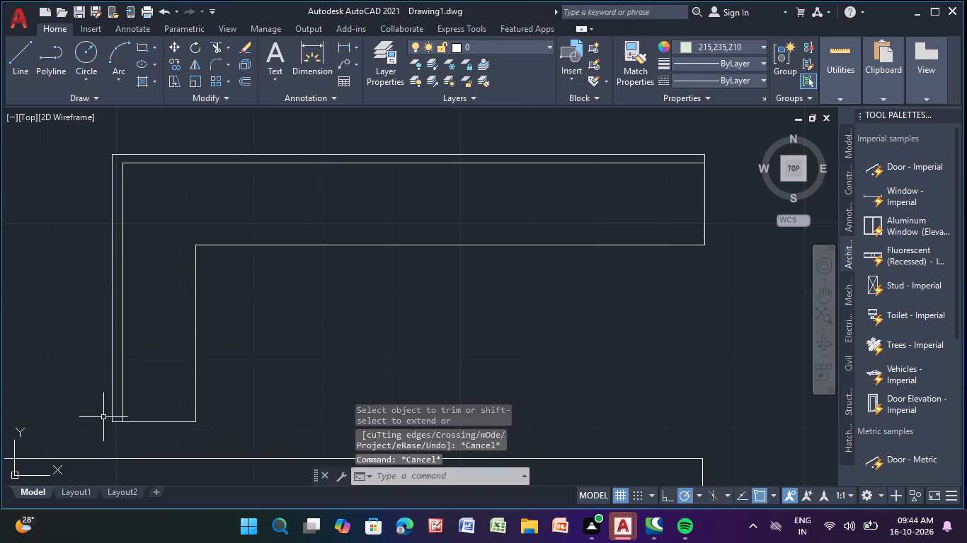
Draw a horizontal line from the L-shape's inside corner across to the inner left line.
click(21, 47)
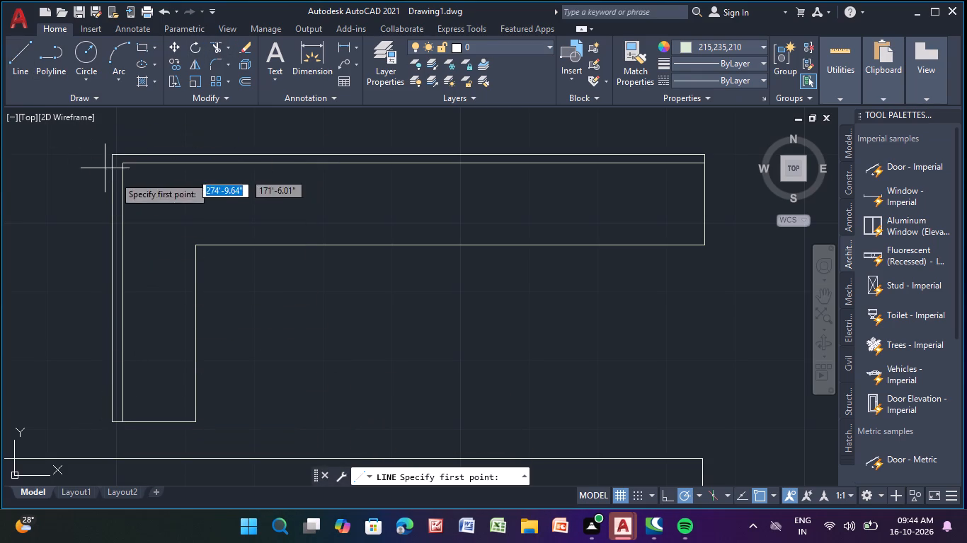
click(195, 247)
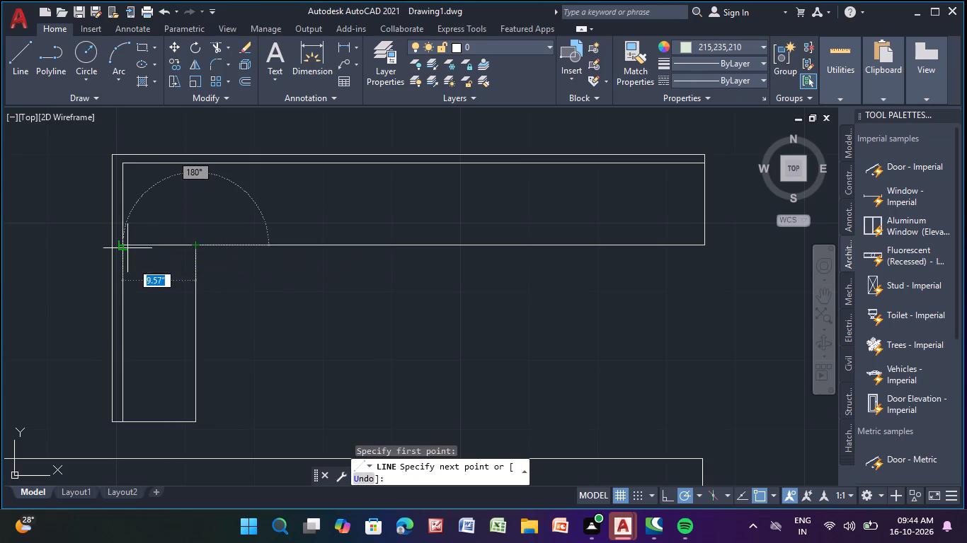
click(124, 250)
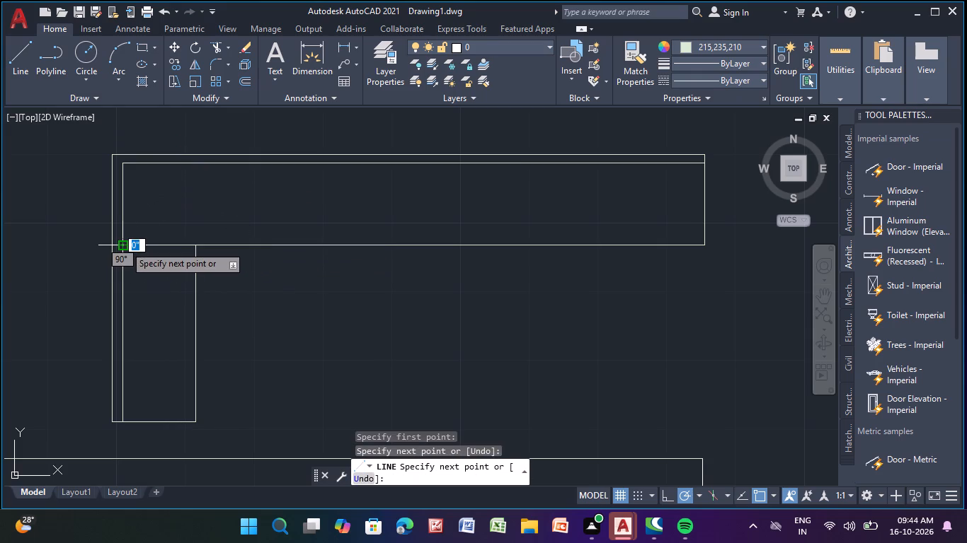
key(Escape)
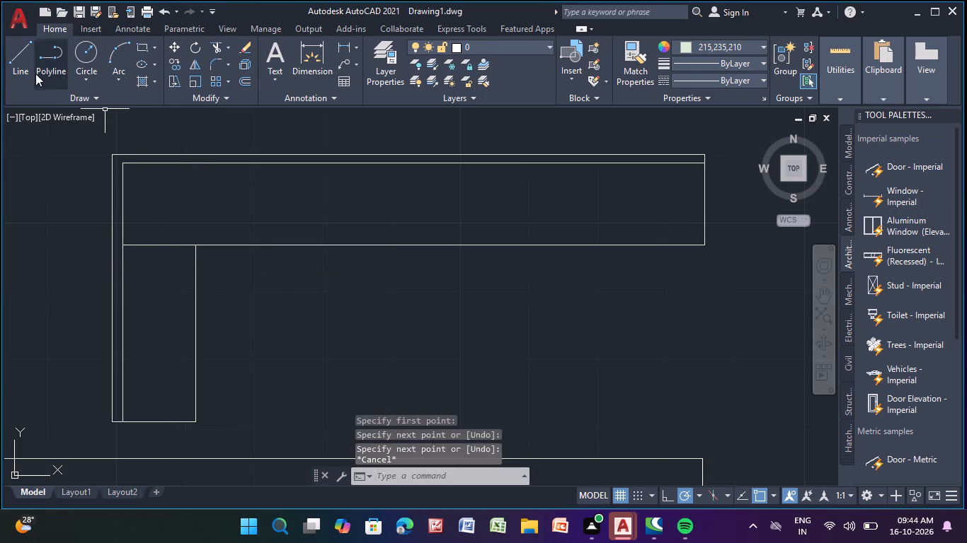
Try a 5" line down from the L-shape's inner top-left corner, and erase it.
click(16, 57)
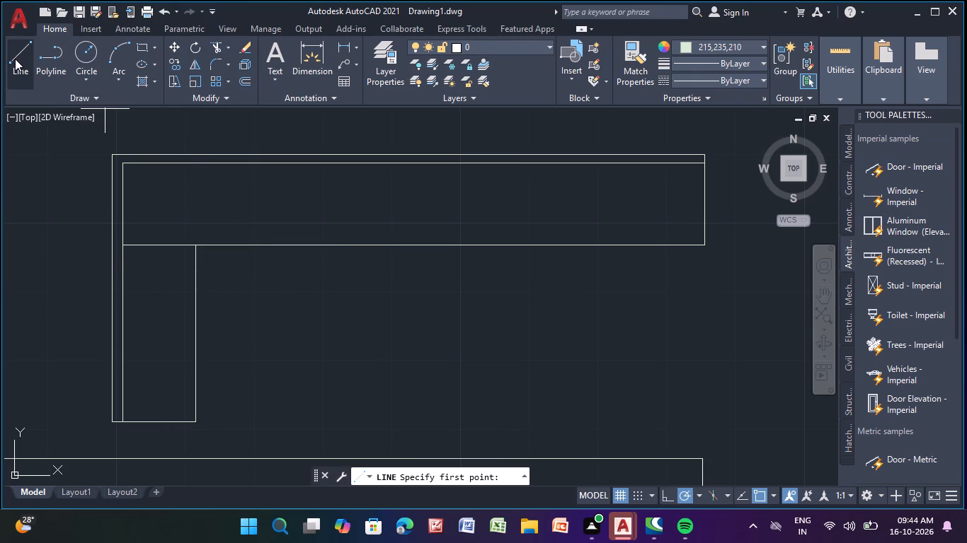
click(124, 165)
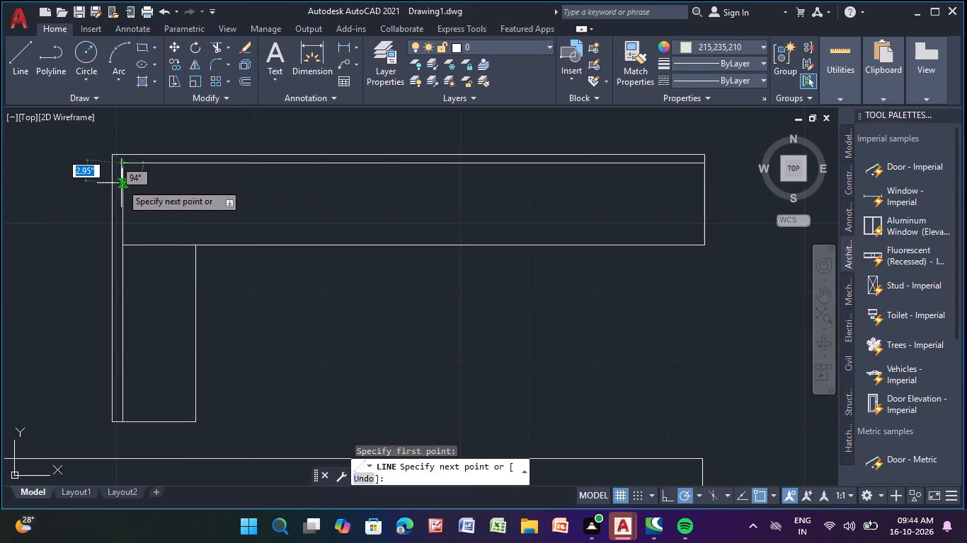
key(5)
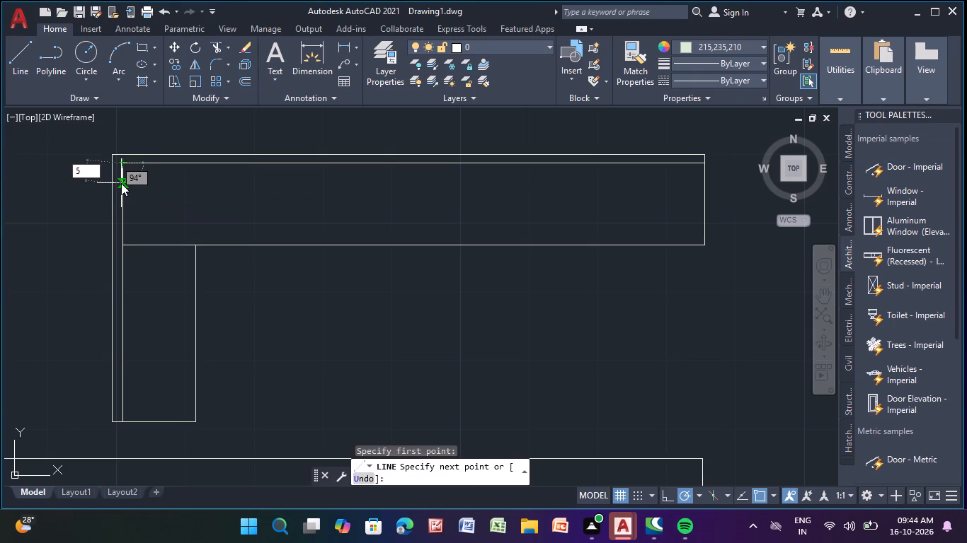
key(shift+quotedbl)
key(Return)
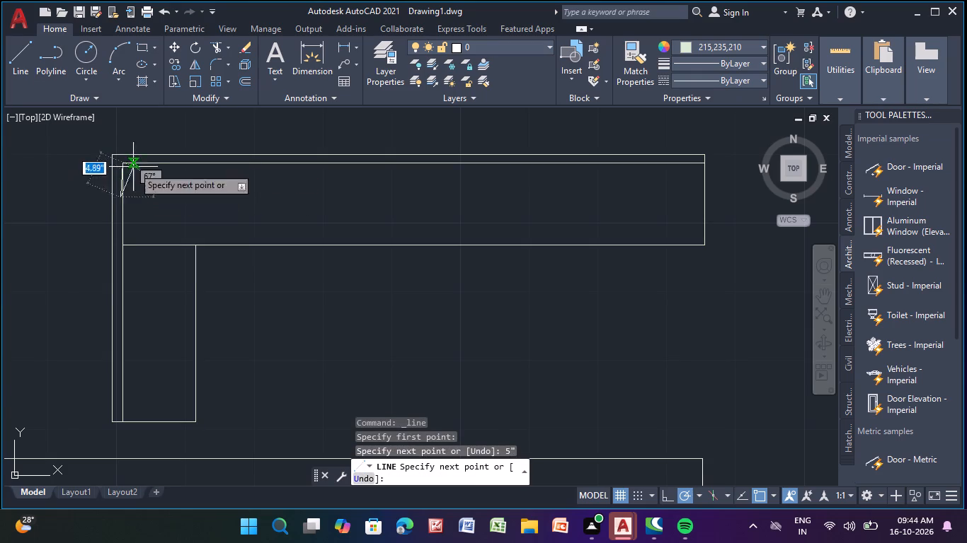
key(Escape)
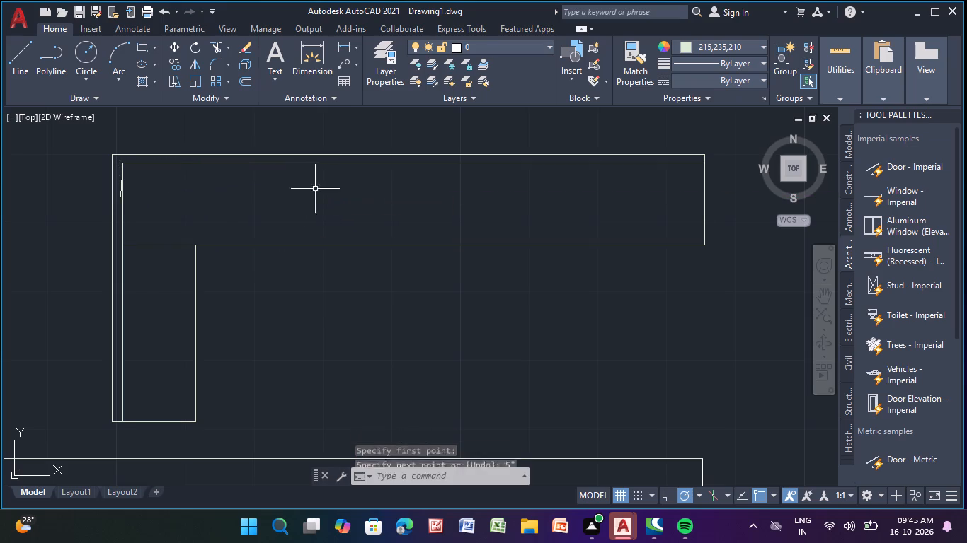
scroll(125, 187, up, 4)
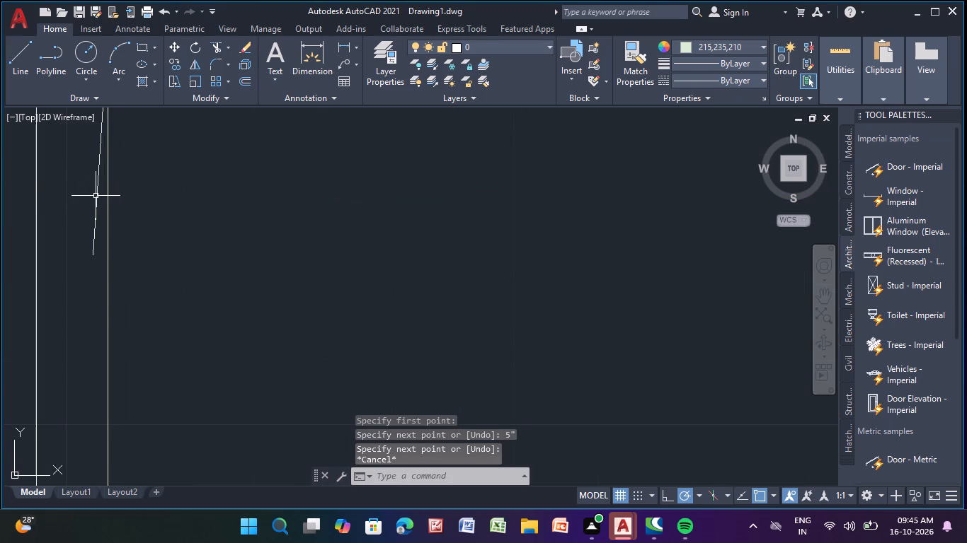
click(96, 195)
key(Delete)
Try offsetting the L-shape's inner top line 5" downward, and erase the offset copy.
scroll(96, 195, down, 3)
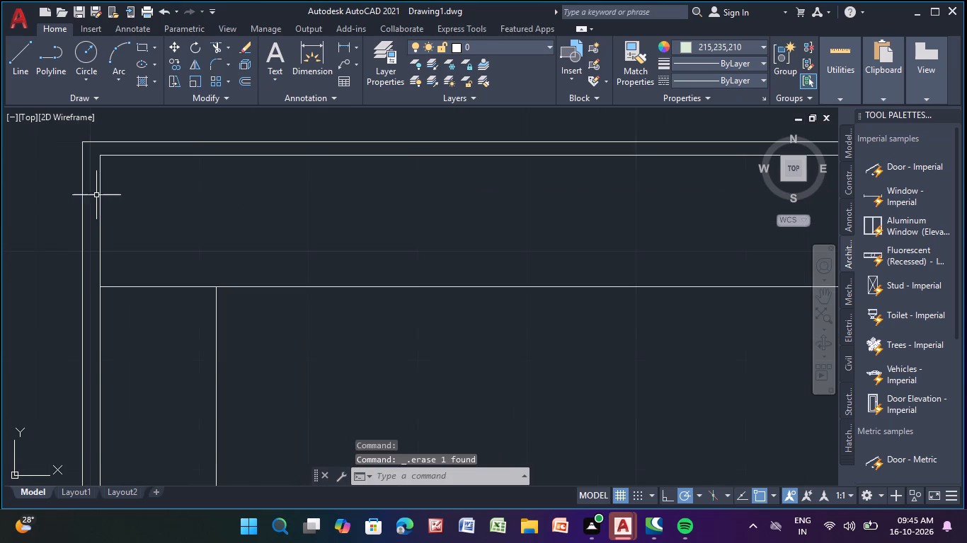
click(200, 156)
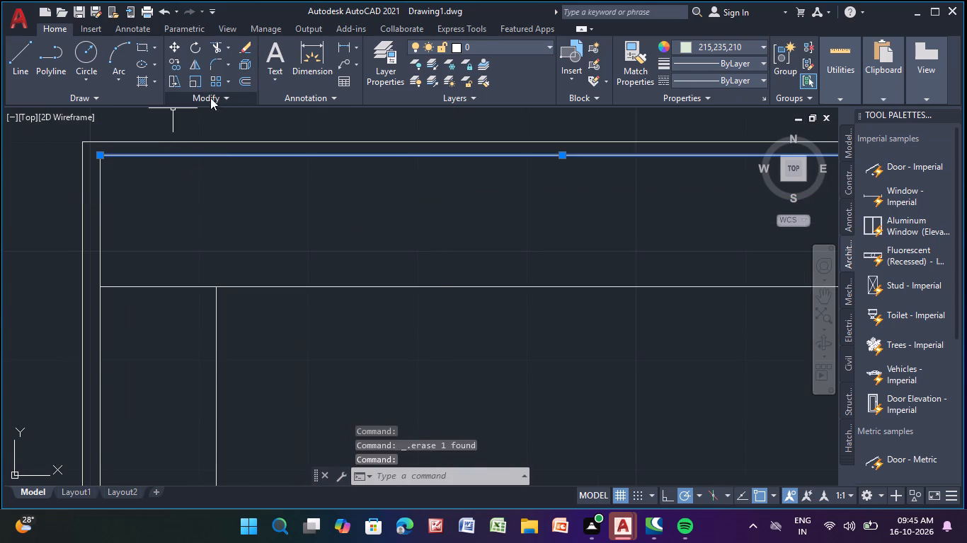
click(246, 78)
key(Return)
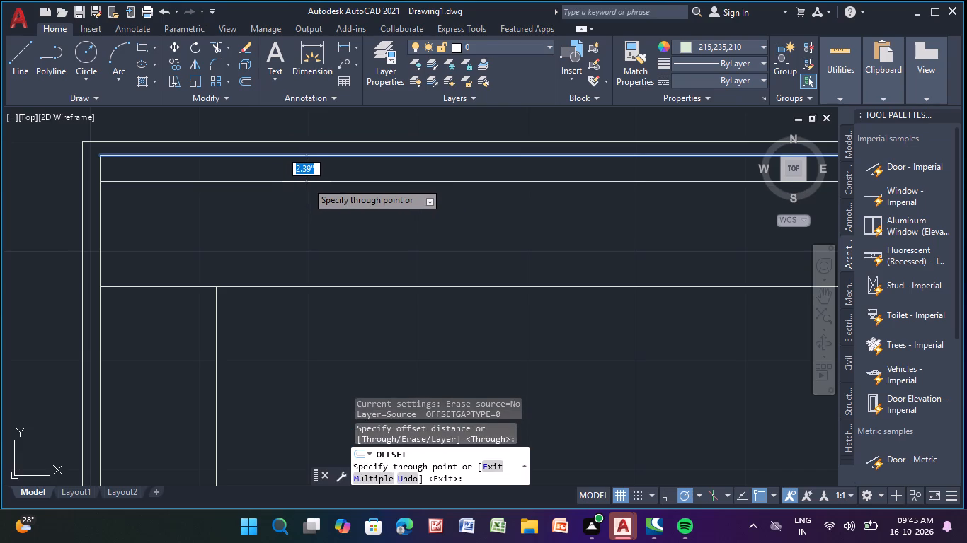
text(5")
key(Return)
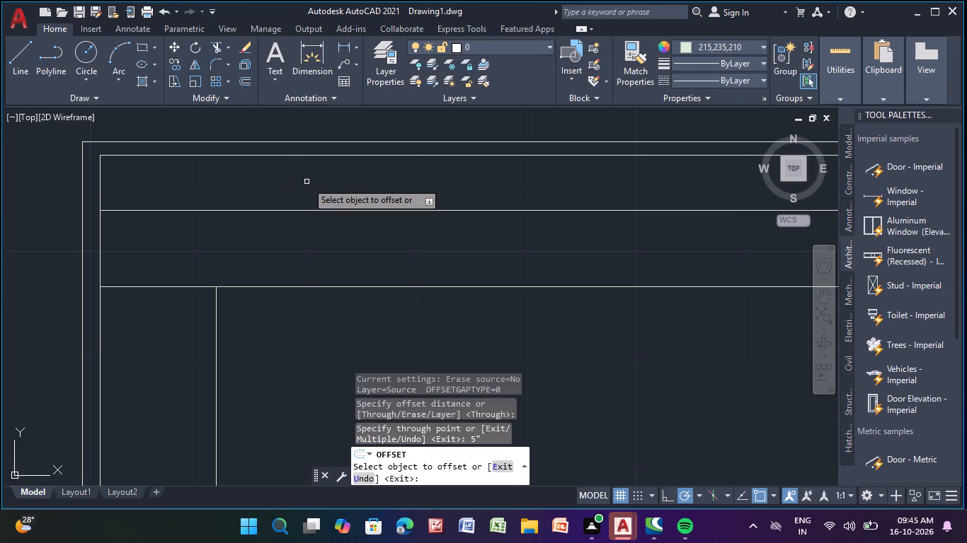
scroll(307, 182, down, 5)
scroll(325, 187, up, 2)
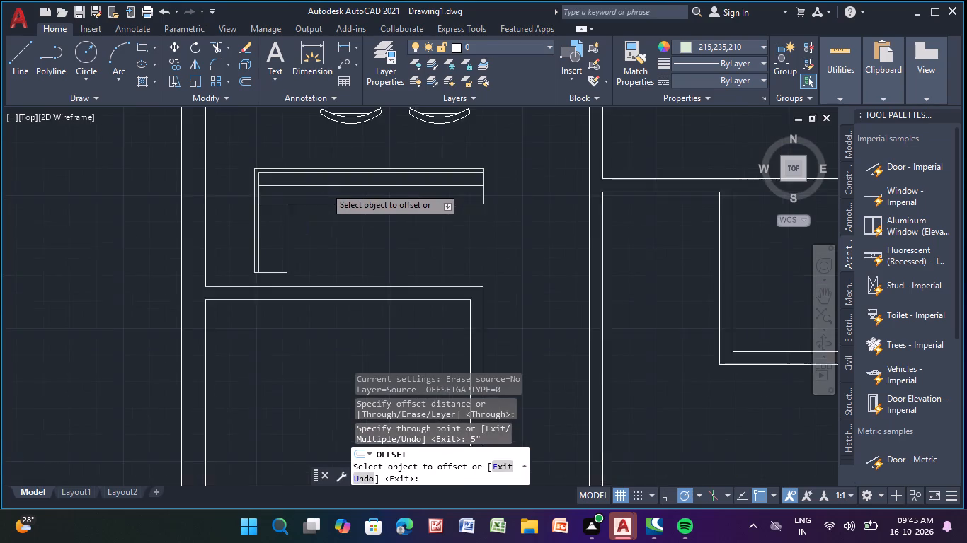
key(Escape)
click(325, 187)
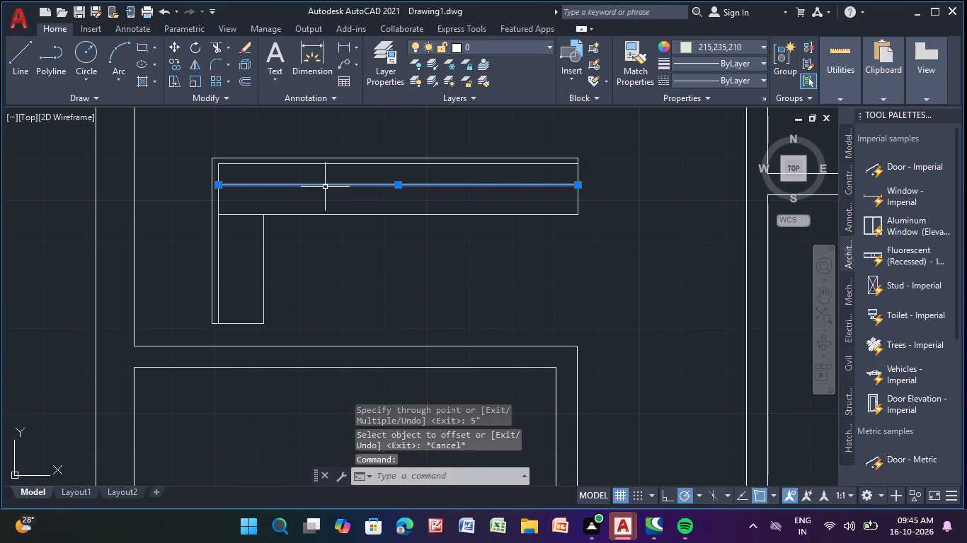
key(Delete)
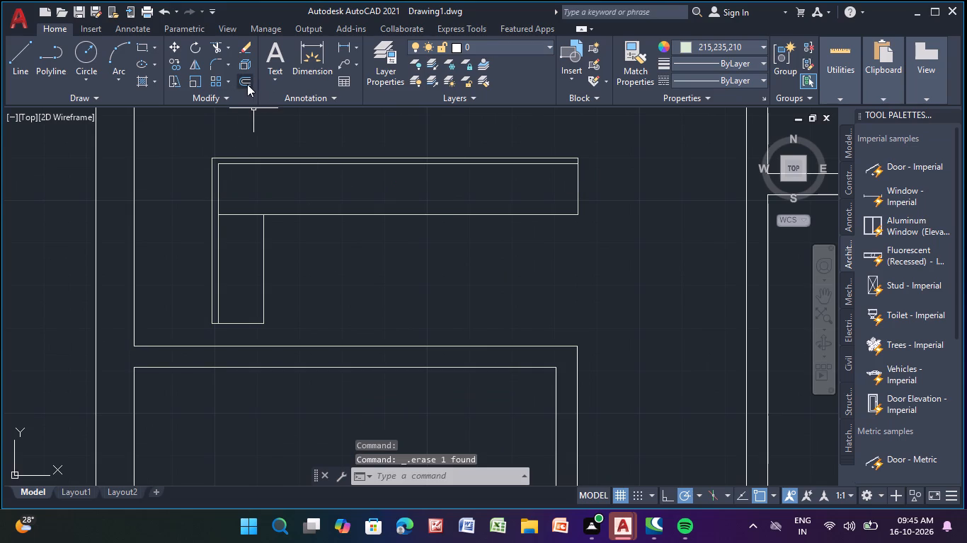
Offset the L-shape's inner top line 1" downward.
click(246, 82)
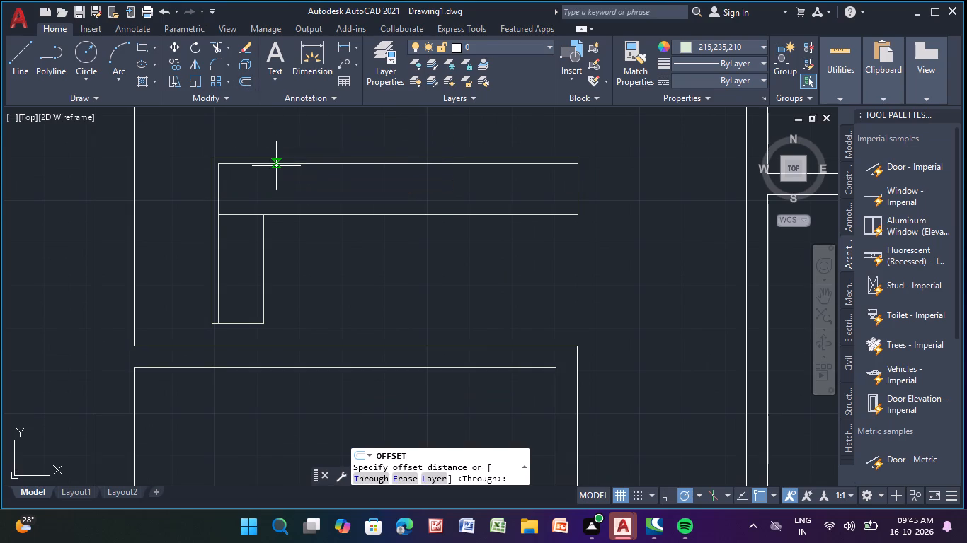
key(Return)
click(264, 163)
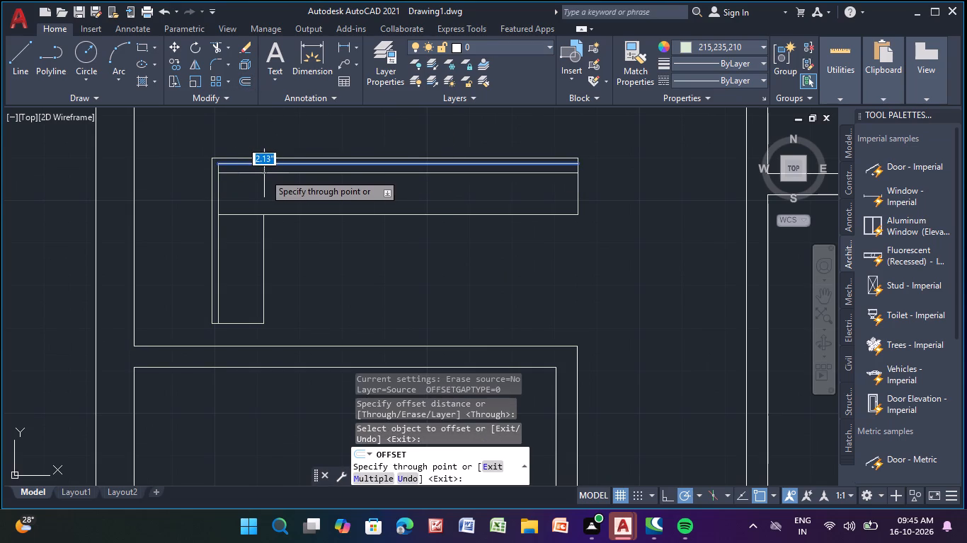
key(1)
key(shift+quotedbl)
key(Return)
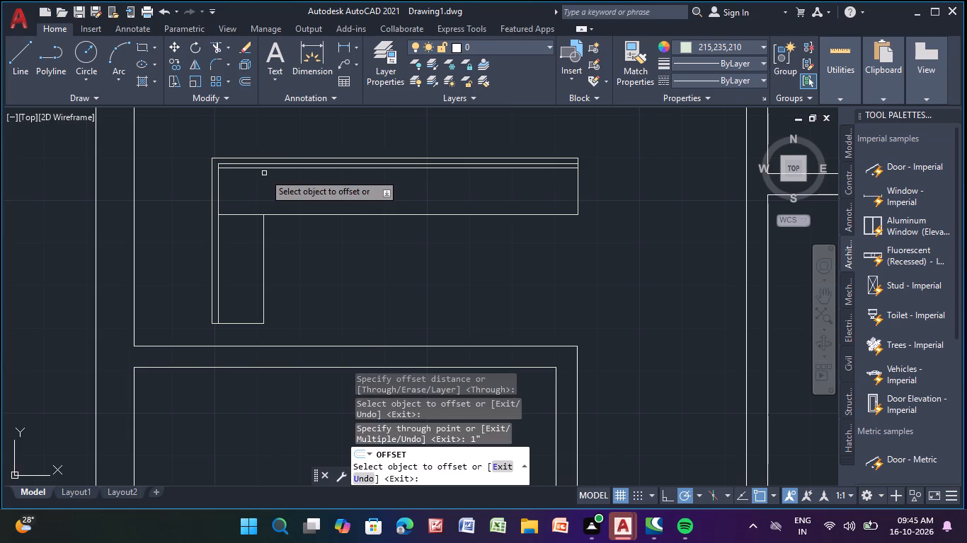
Offset the bottom line of the L-shape's vertical leg 1" upward.
scroll(235, 328, up, 3)
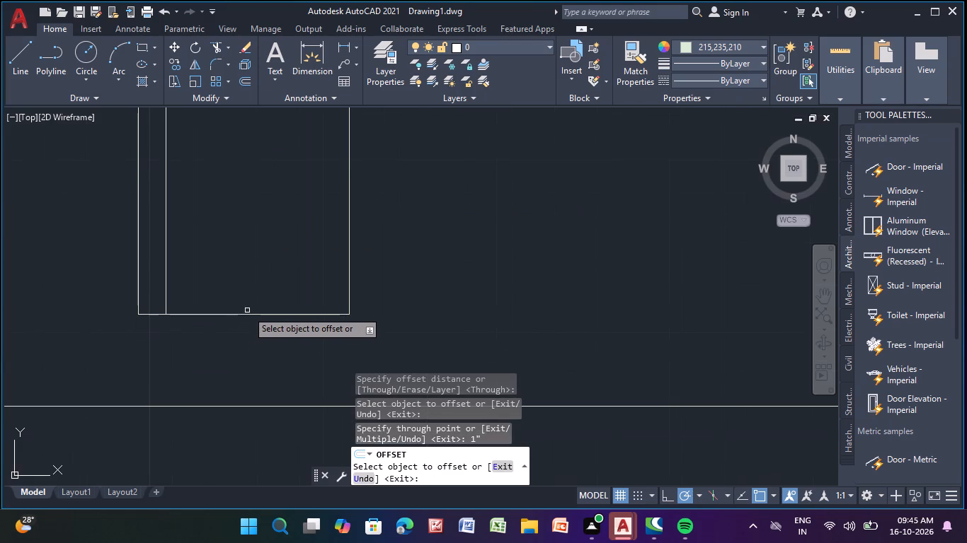
click(242, 316)
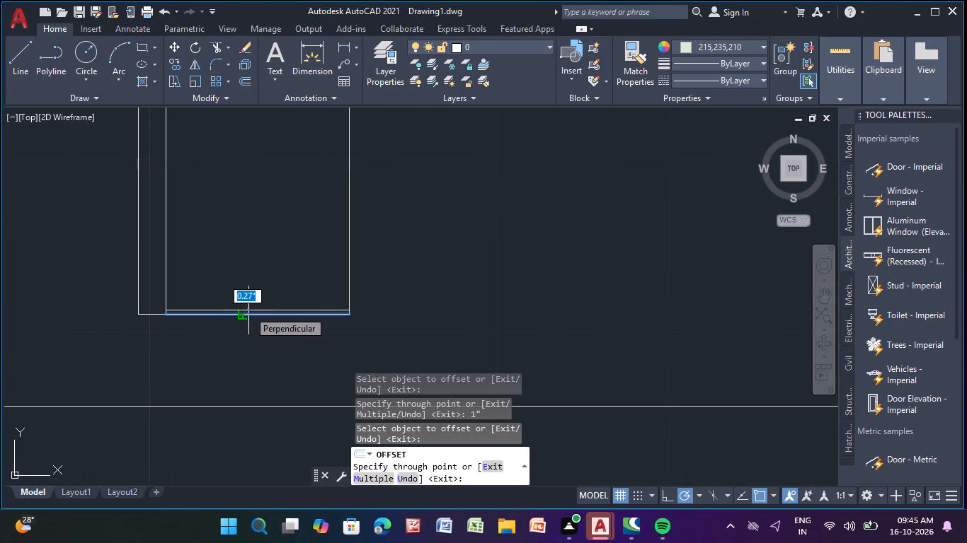
key(1)
key(shift+quotedbl)
key(Return)
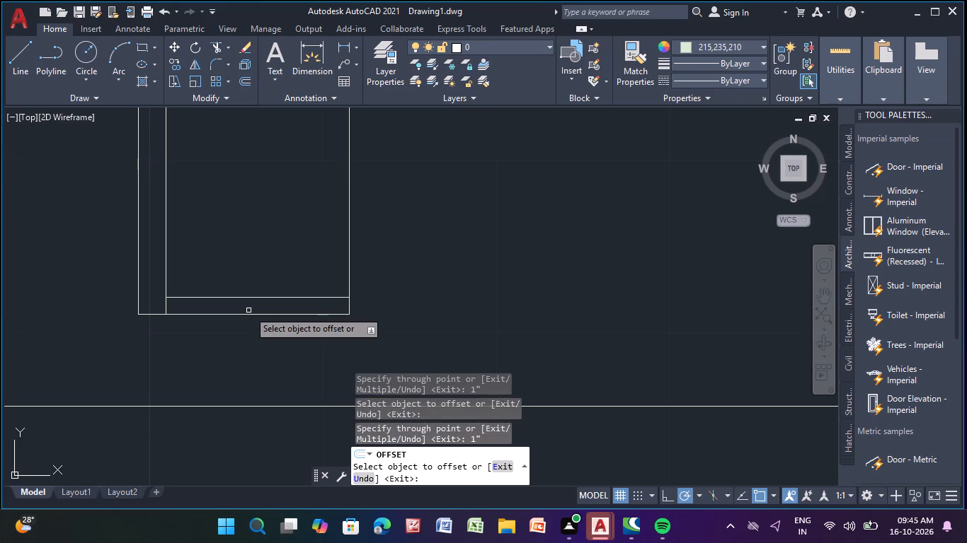
scroll(248, 310, down, 4)
middle_drag(334, 254, 333, 276)
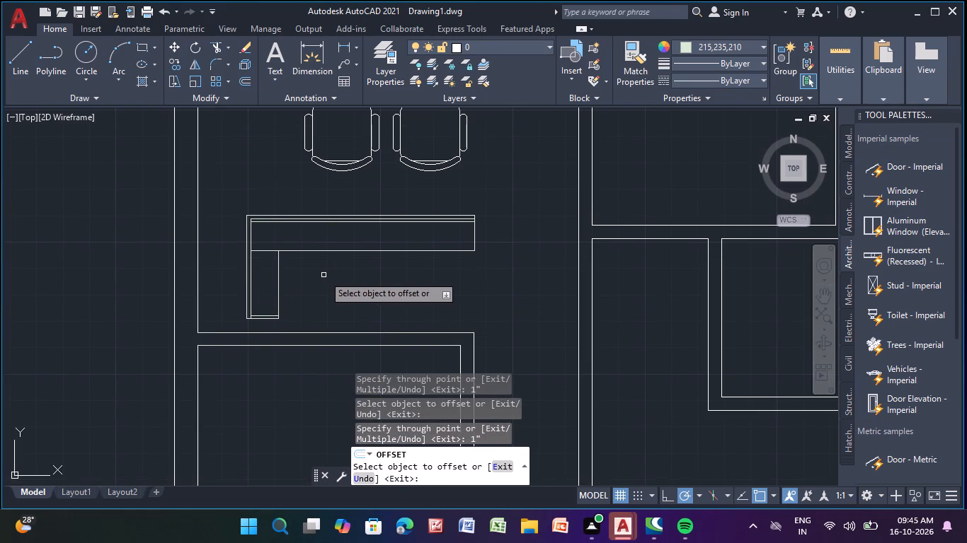
Draw a vertical divider line across the L-shape's horizontal arm, just right of the vertical leg.
key(Escape)
click(30, 49)
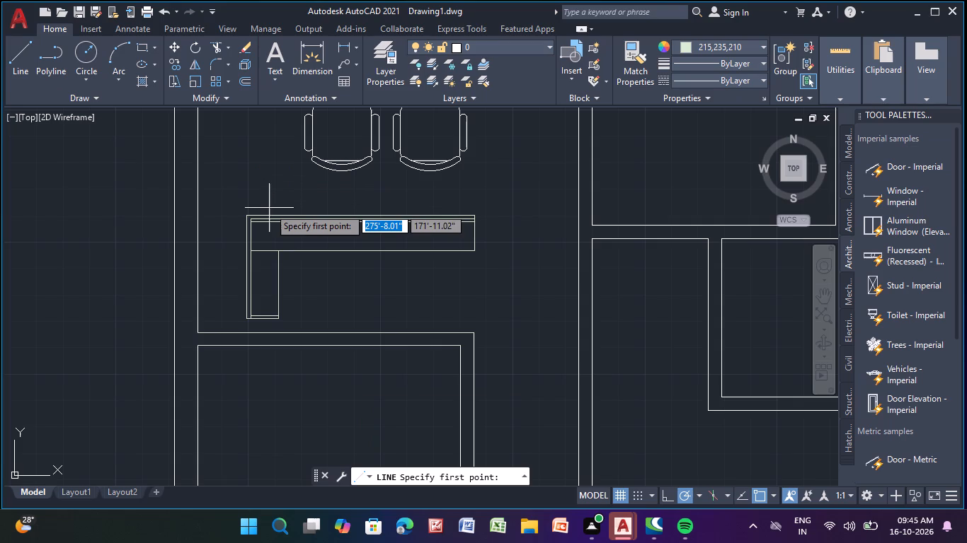
scroll(269, 208, up, 1)
click(307, 219)
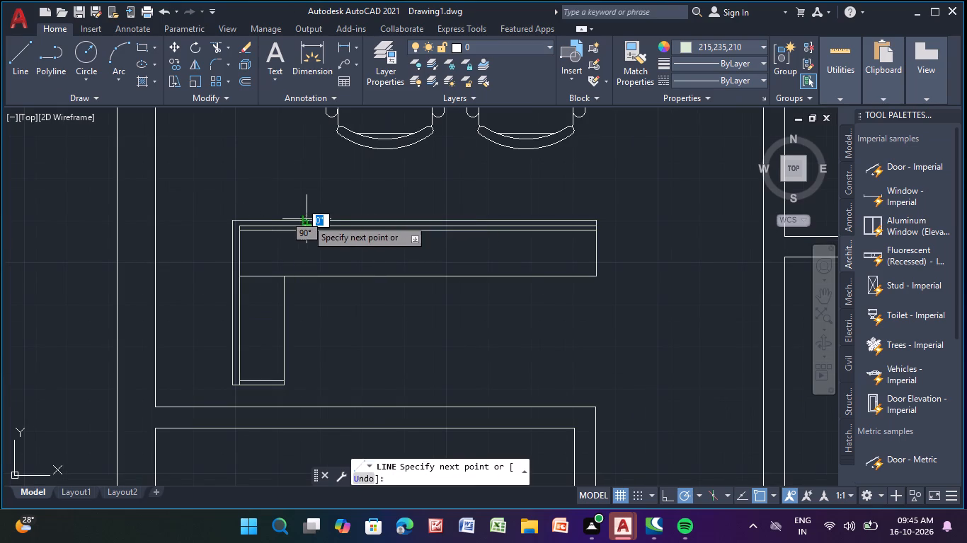
click(307, 277)
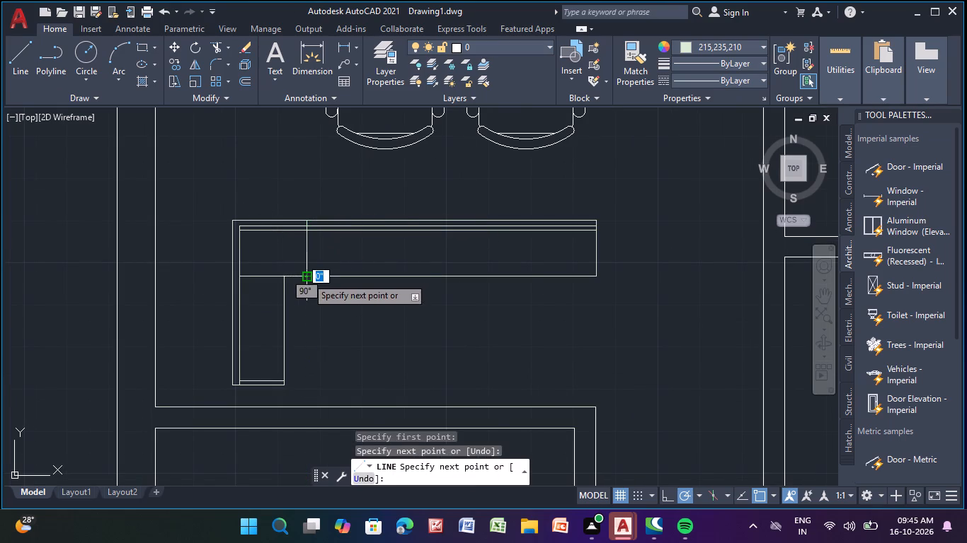
key(Escape)
With Ortho on, draw a second vertical divider across the horizontal arm, 1' to the right of the first.
click(23, 53)
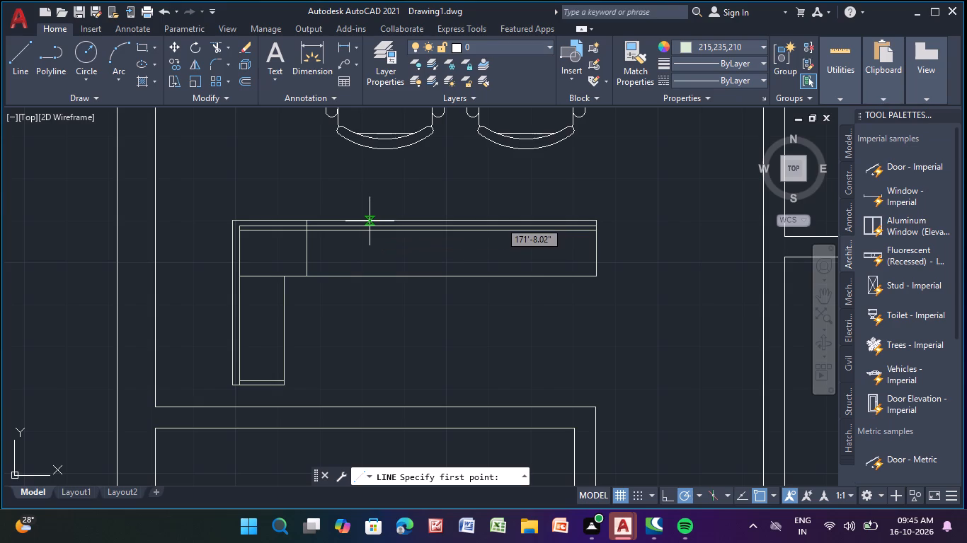
click(307, 222)
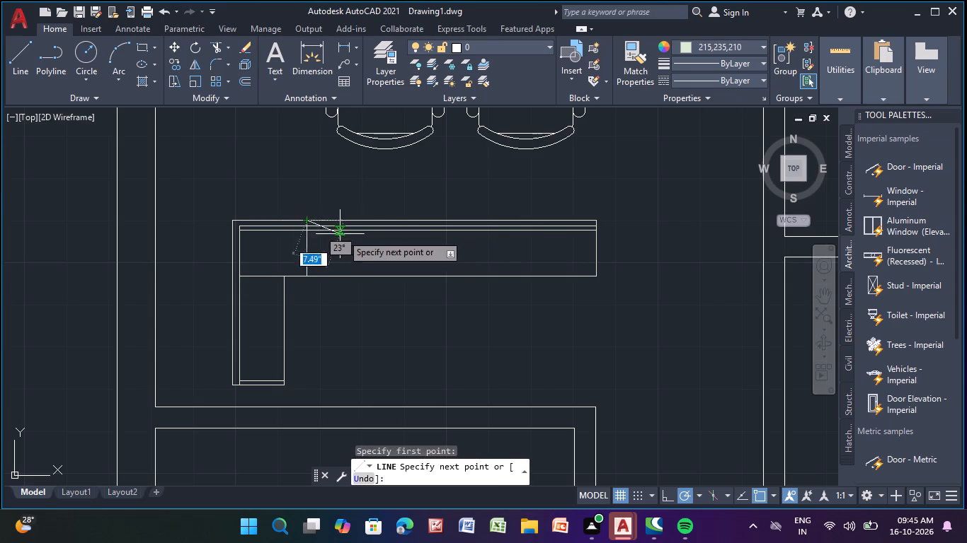
click(673, 496)
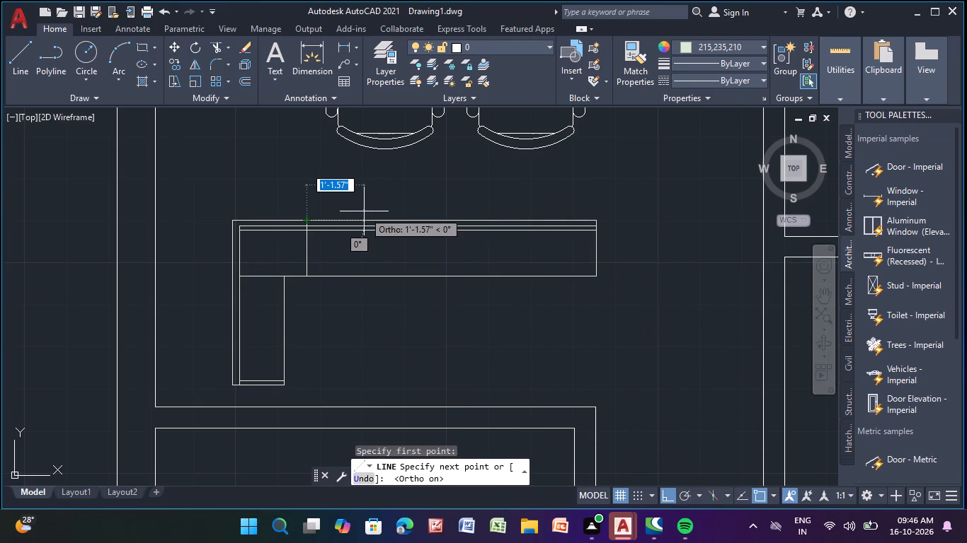
text(1')
key(Return)
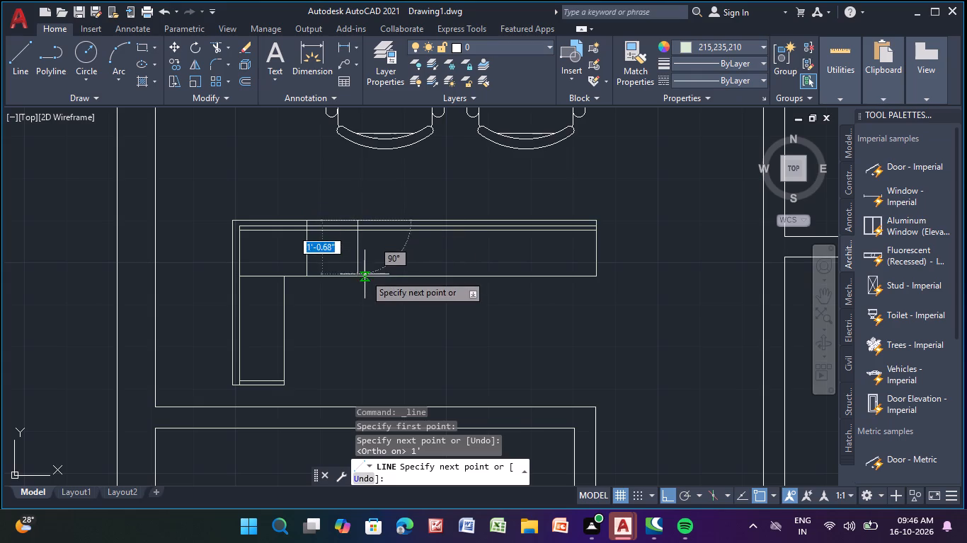
click(360, 276)
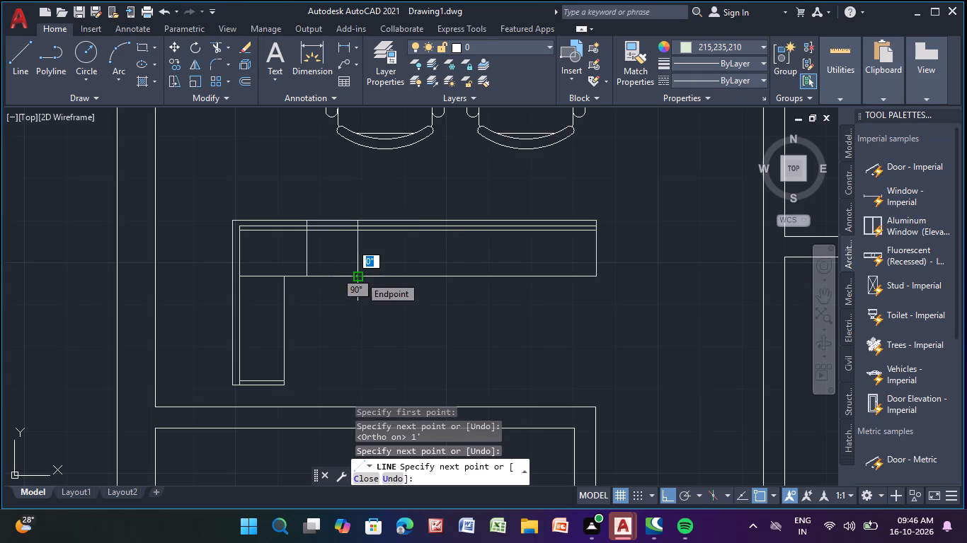
key(Escape)
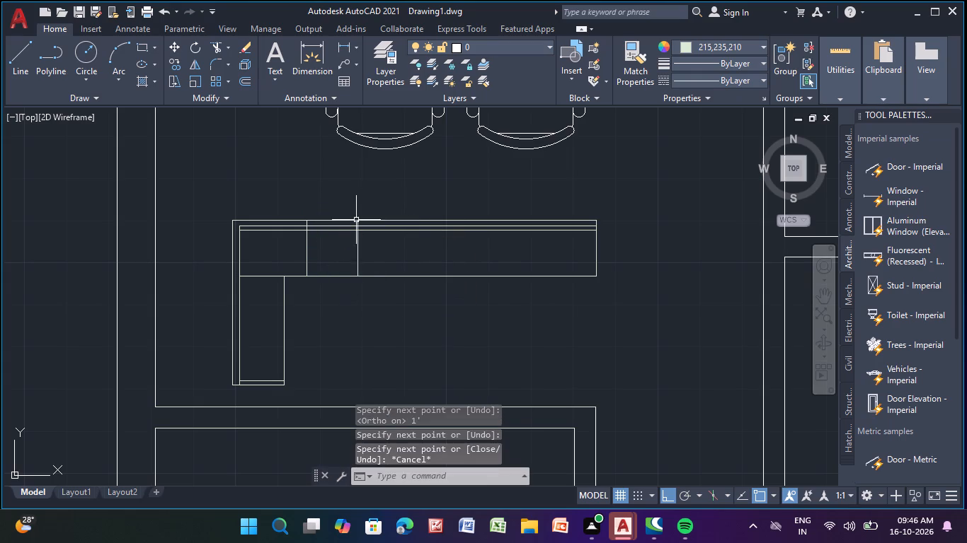
Draw a third vertical divider across the L-shape's horizontal arm, 1' to the right of the second.
click(25, 61)
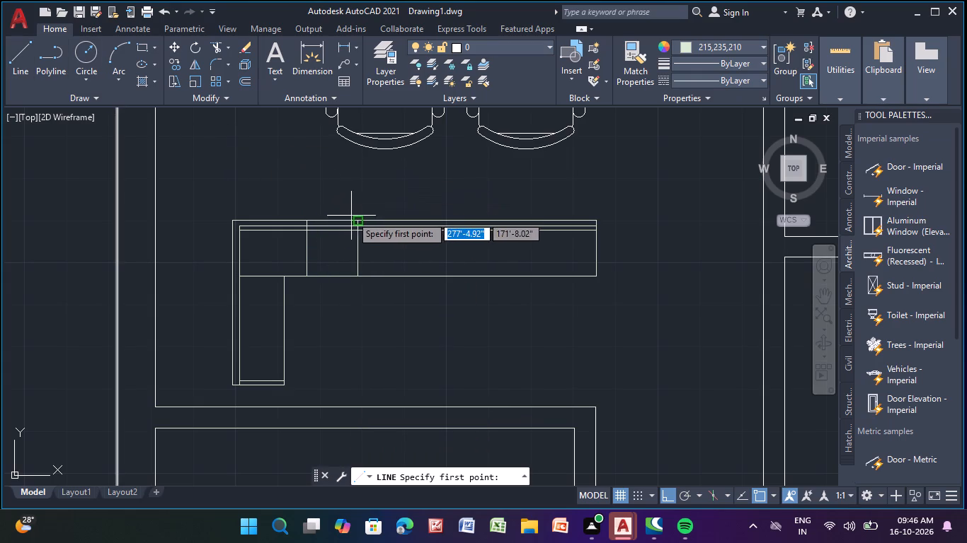
click(360, 218)
text(1')
key(Return)
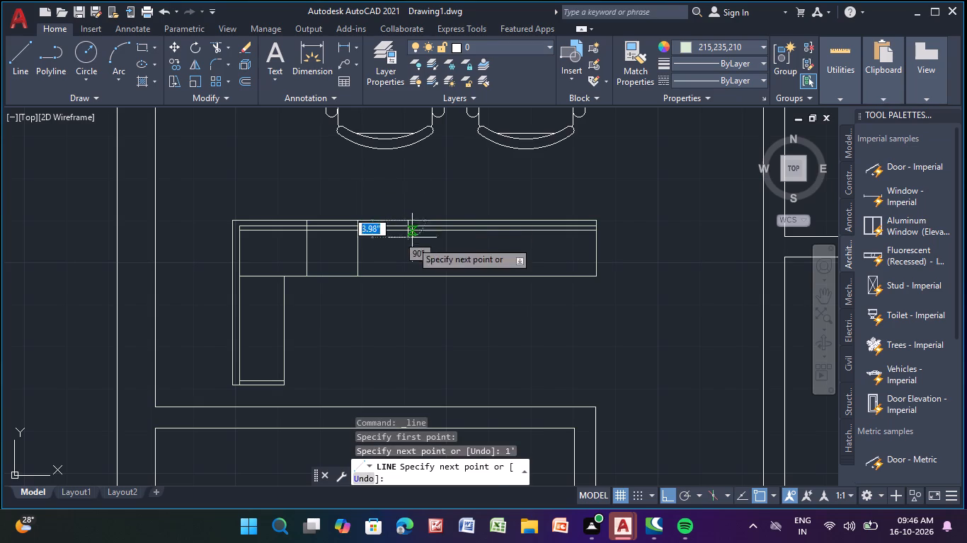
click(409, 276)
key(Escape)
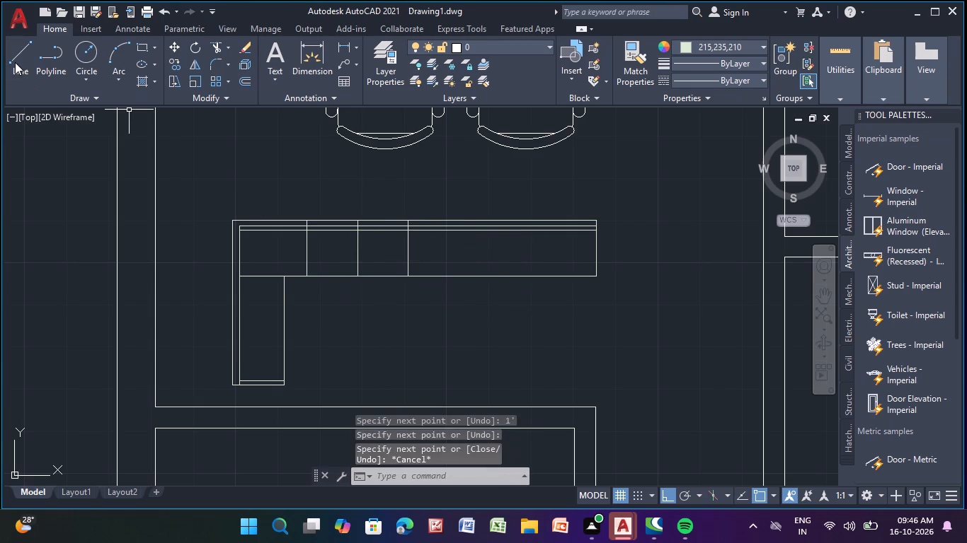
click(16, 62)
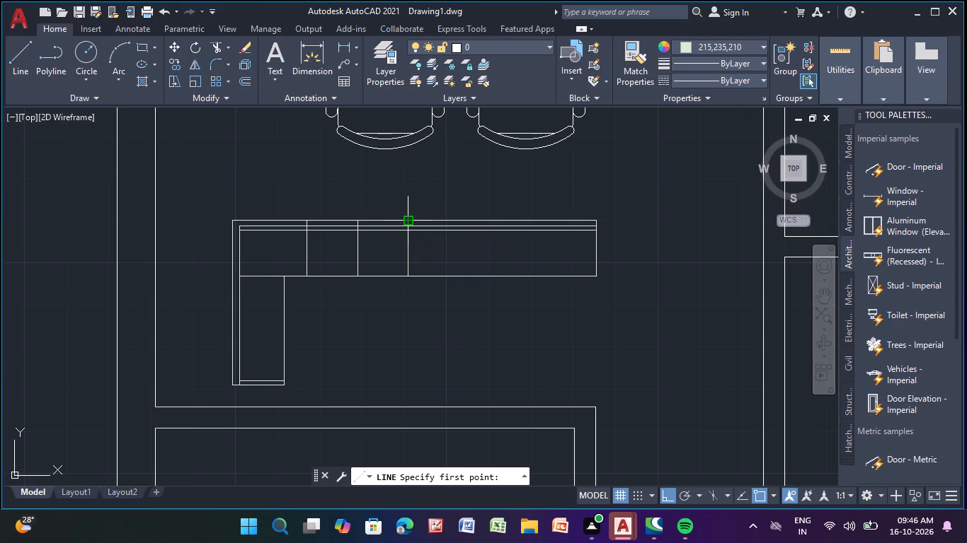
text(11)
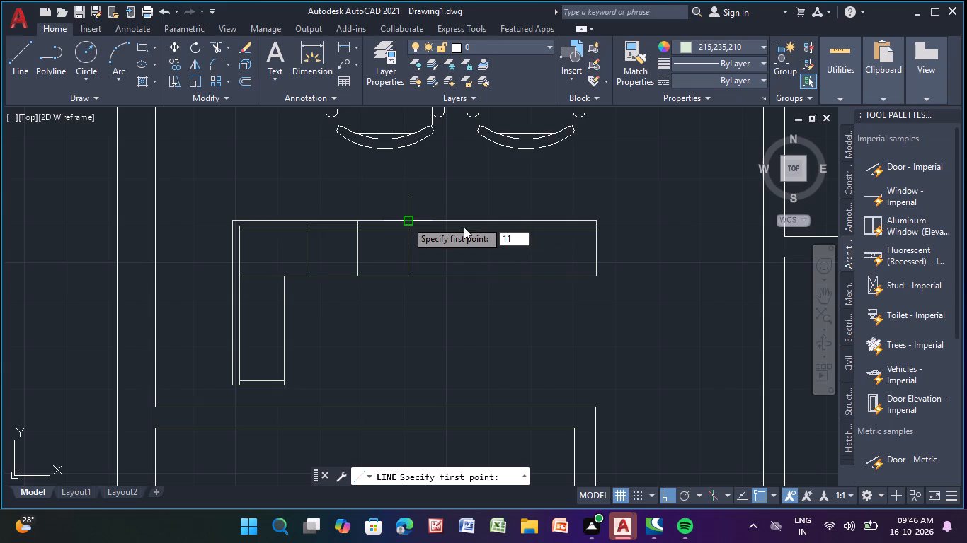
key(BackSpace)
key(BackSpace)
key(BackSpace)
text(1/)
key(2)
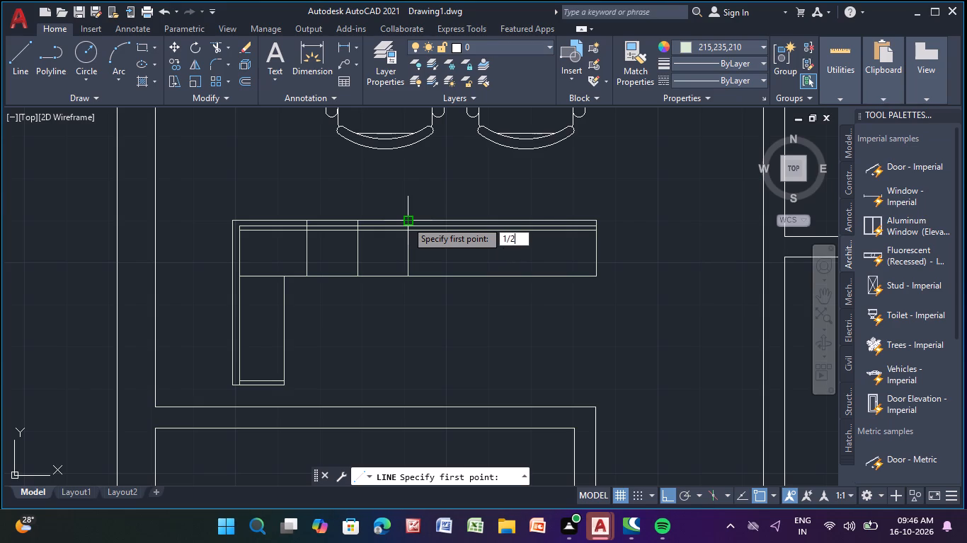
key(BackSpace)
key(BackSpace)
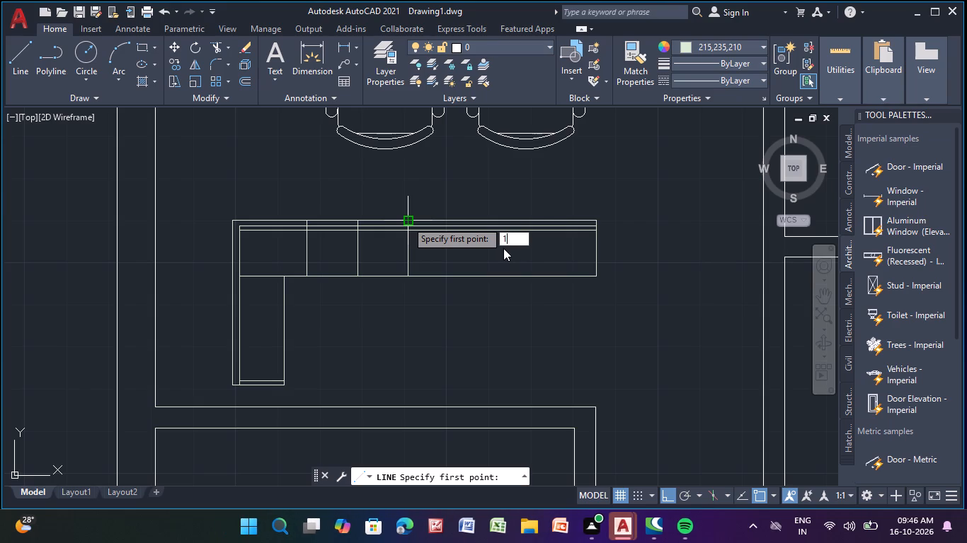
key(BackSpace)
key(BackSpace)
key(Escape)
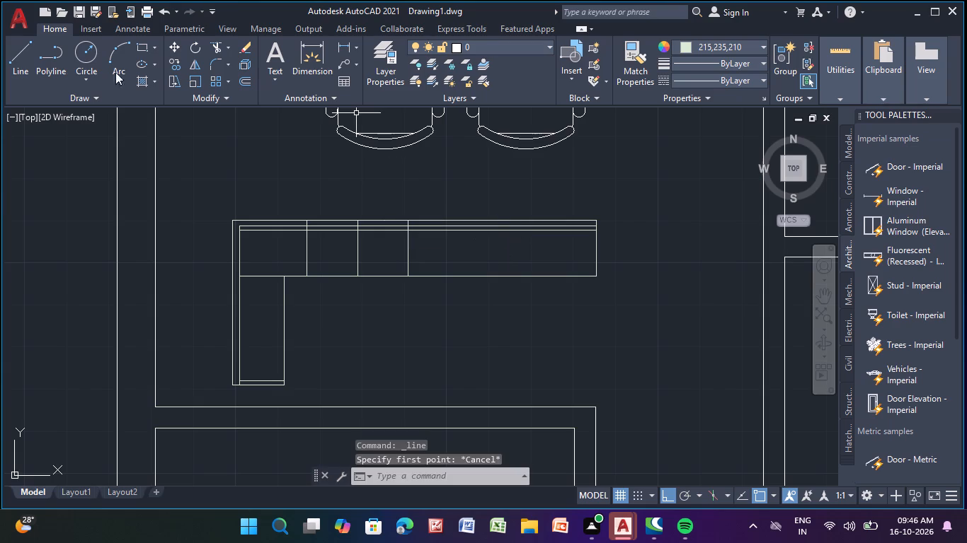
Draw a fourth and a fifth vertical divider across the horizontal arm, each 1' further right.
click(16, 55)
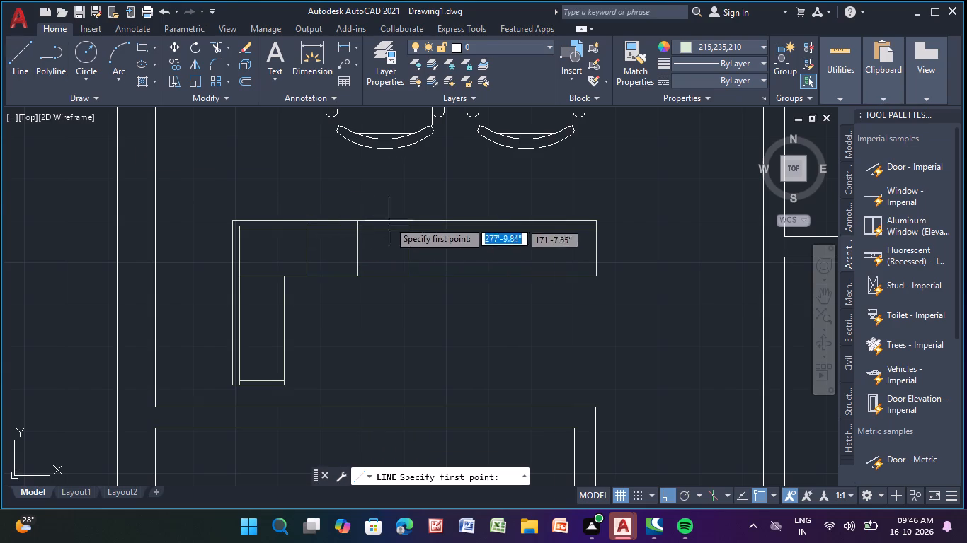
click(411, 221)
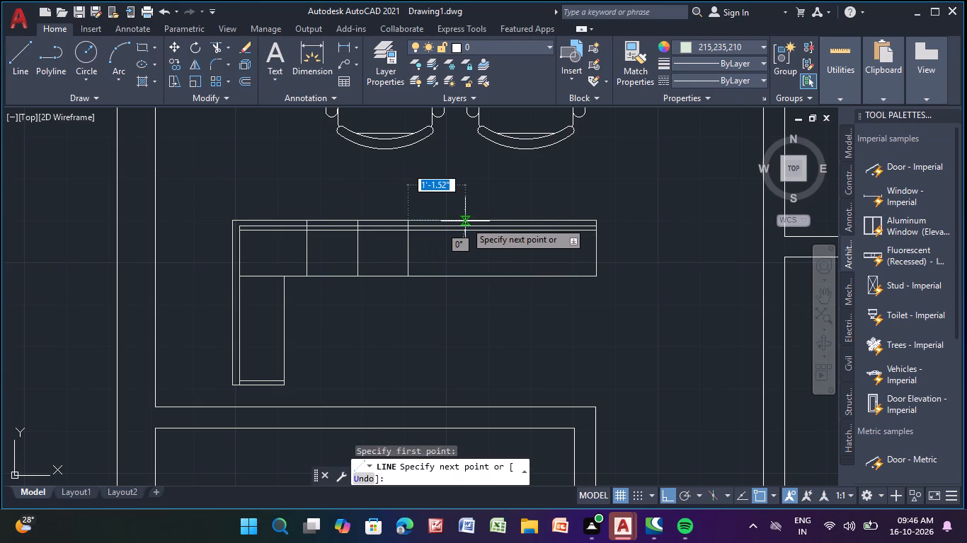
text(1')
key(Return)
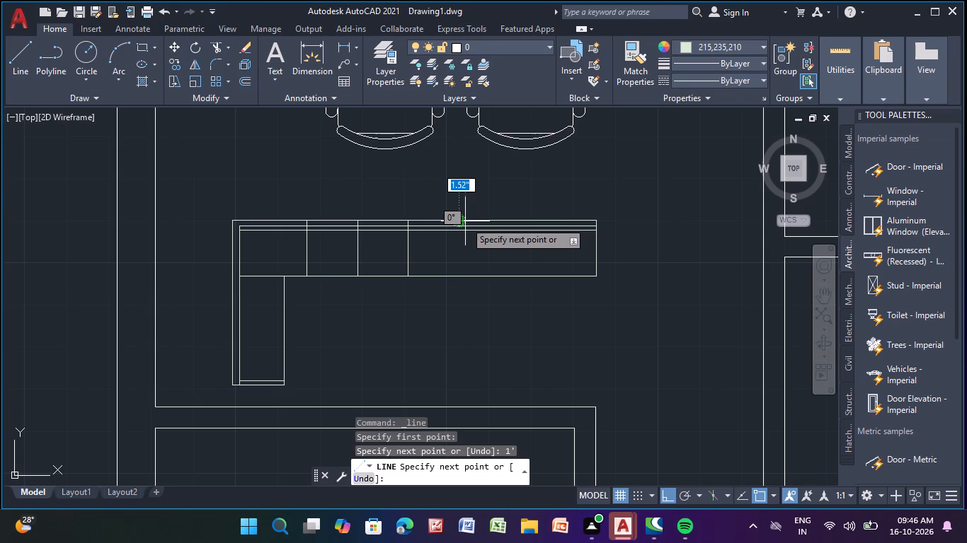
click(462, 275)
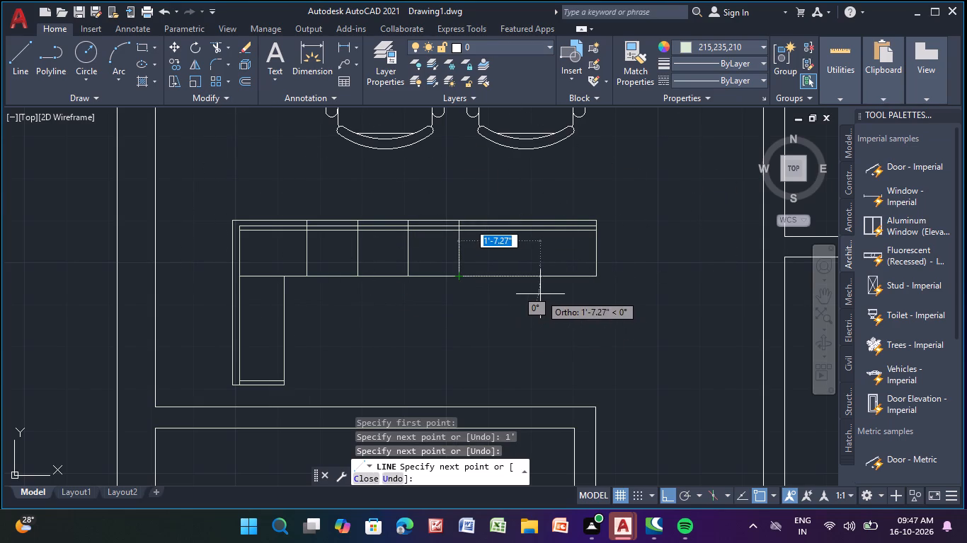
text(1')
key(Return)
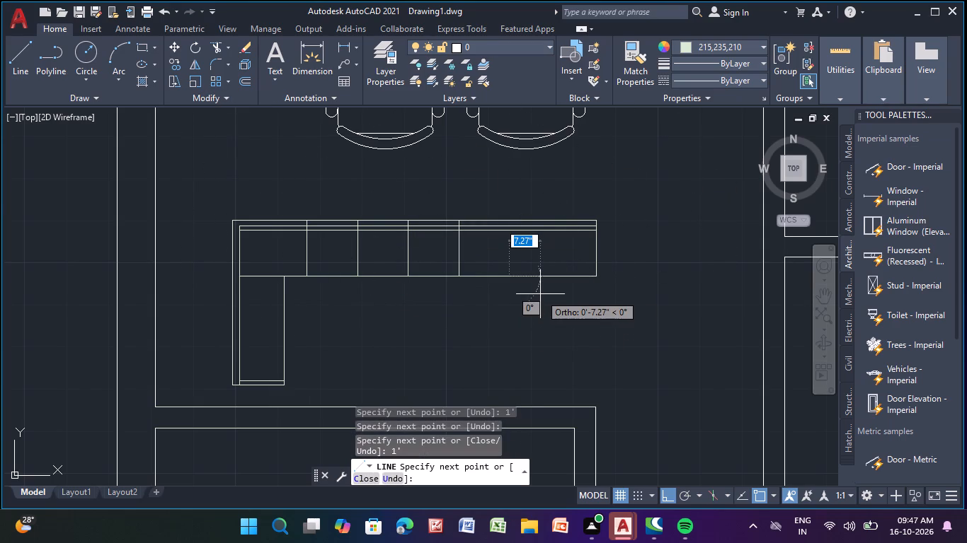
click(512, 218)
key(1)
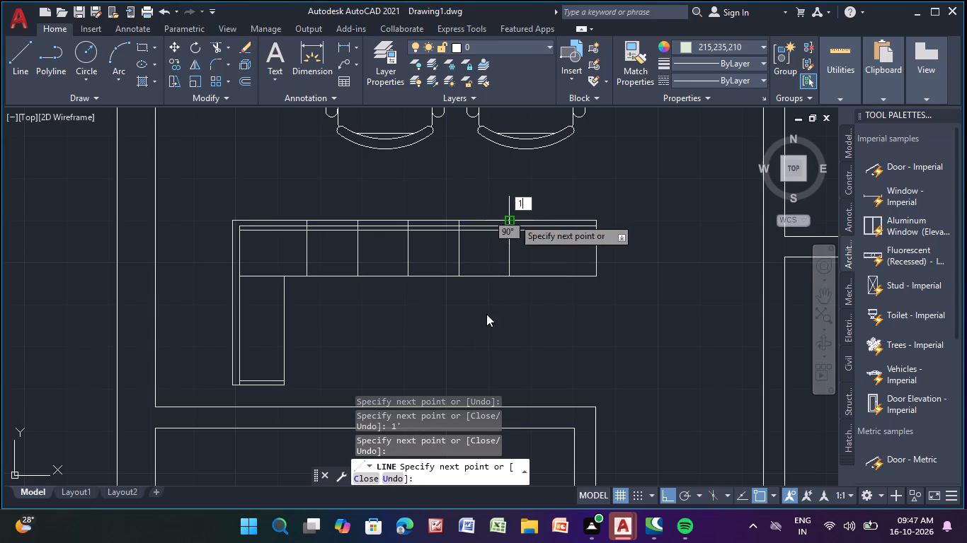
key(Escape)
key(Escape)
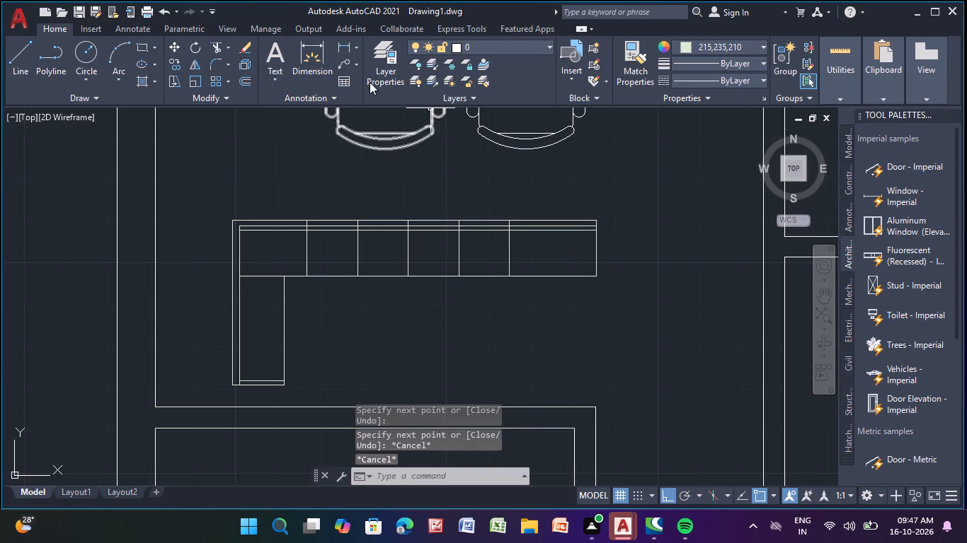
Erase the second and fourth vertical dividers of the L-shape's horizontal arm.
click(358, 244)
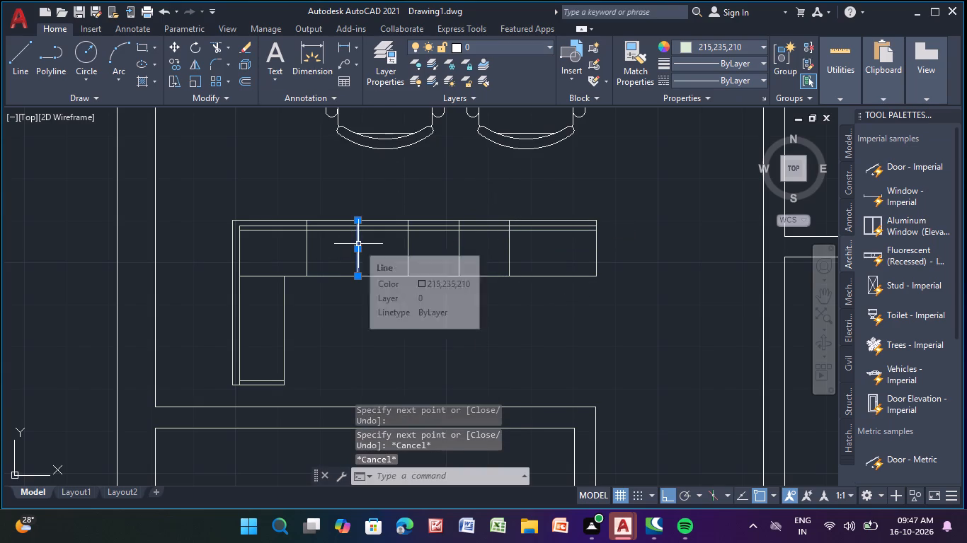
click(459, 243)
key(Delete)
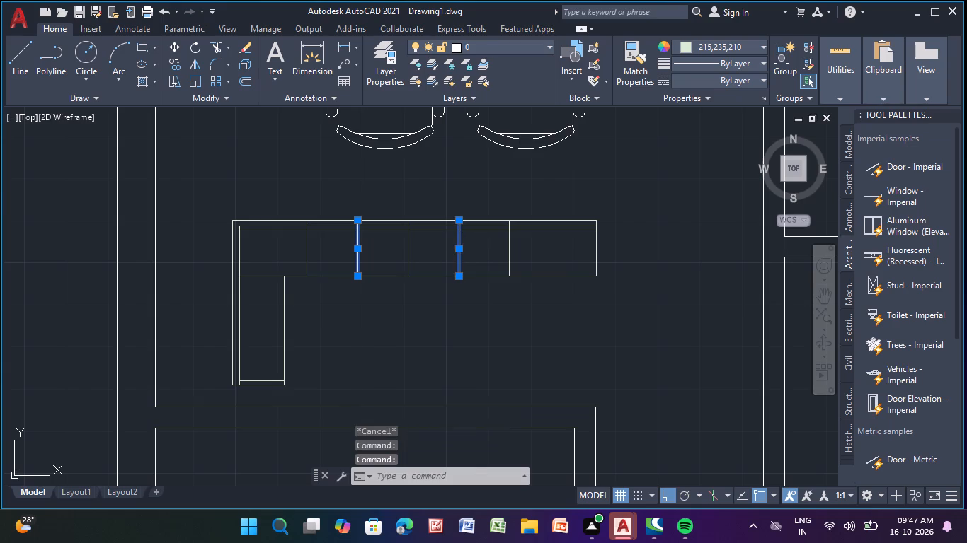
Draw a horizontal divider across the L-shape's vertical leg about halfway down, from its inner edge to its outer edge.
scroll(436, 317, down, 2)
middle_drag(430, 298, 412, 240)
scroll(412, 240, up, 1)
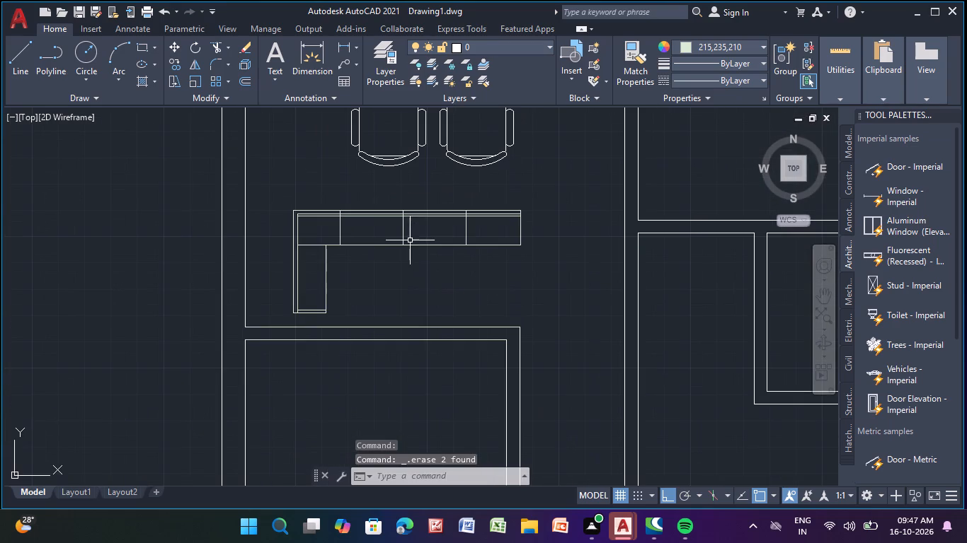
click(16, 58)
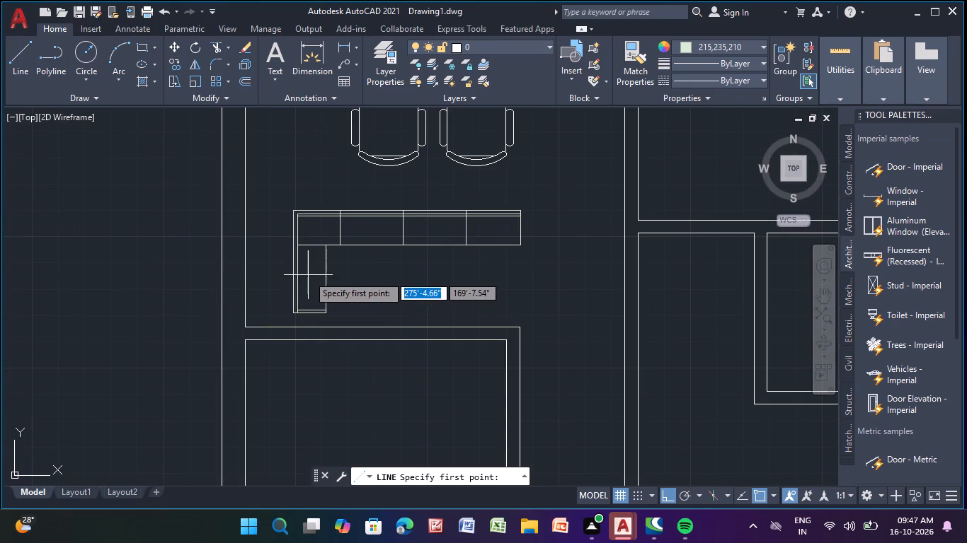
scroll(315, 275, up, 3)
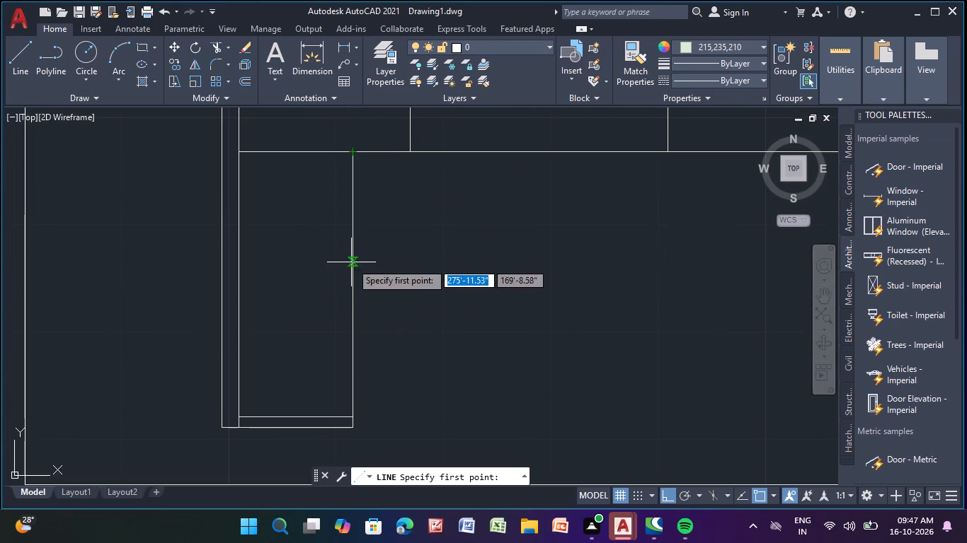
click(353, 289)
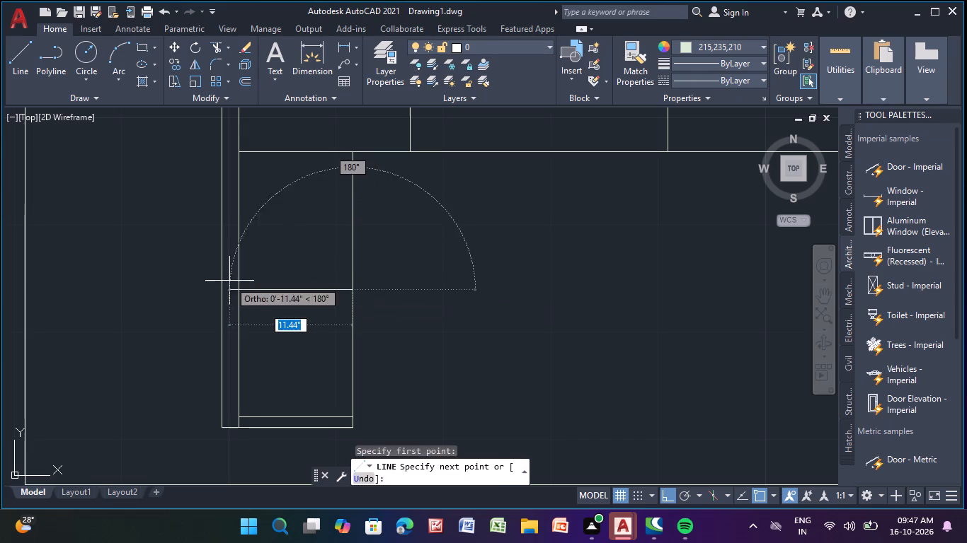
click(219, 295)
key(Escape)
scroll(379, 275, down, 2)
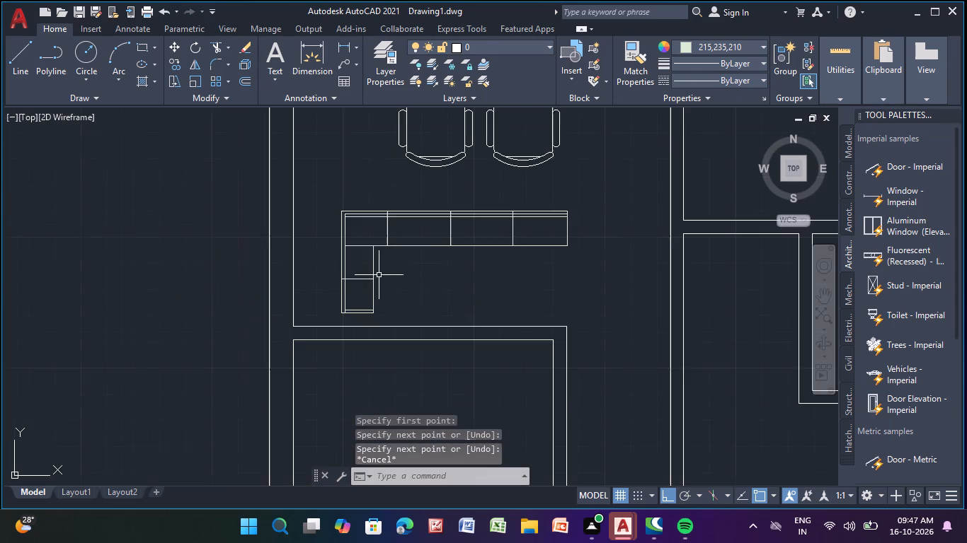
Draw a rectangular coffee table about 1'-11" by 1'-4" inside the angle of the L-shaped seating.
scroll(379, 275, down, 1)
middle_drag(379, 269, 350, 235)
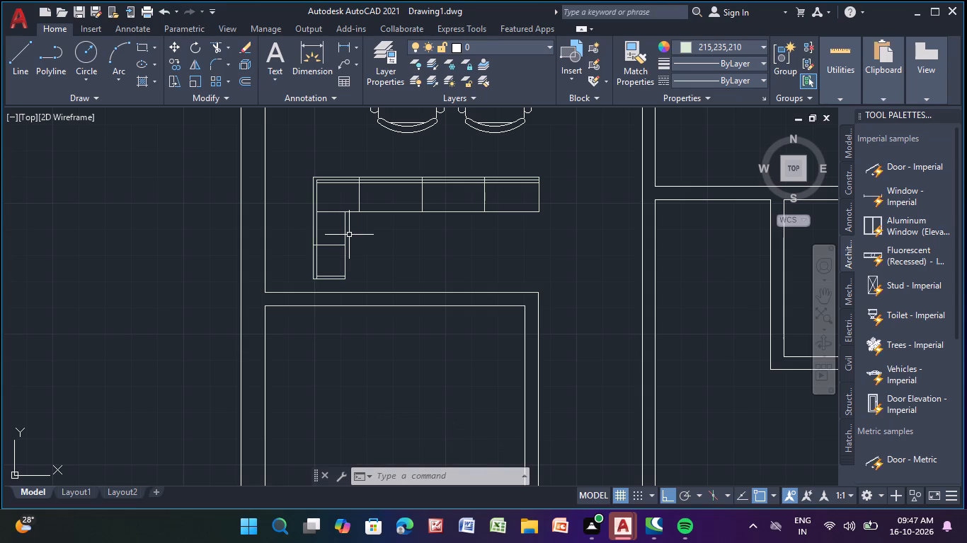
click(139, 42)
click(397, 234)
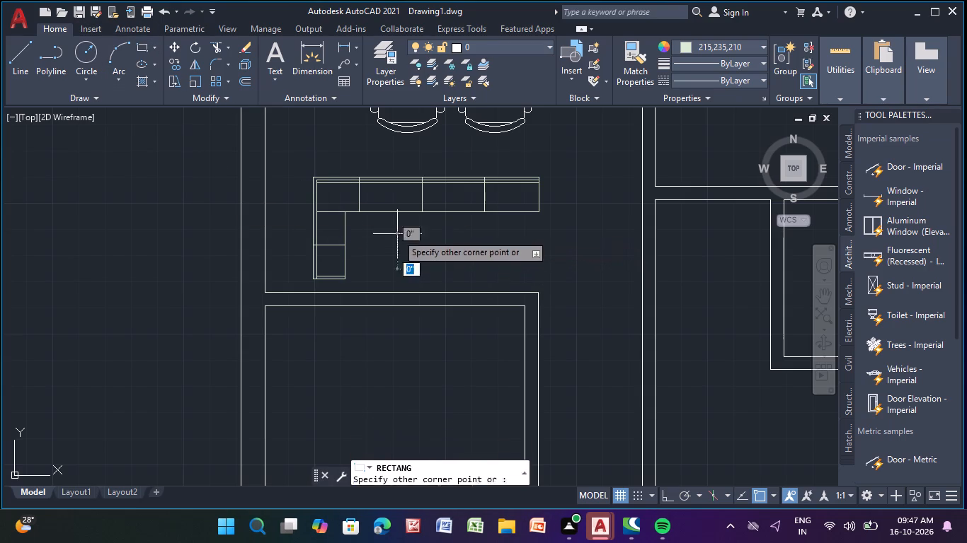
click(457, 275)
Draw a stepped counter-edge polyline in the room east of the dining area, running right from the west wall, down, and right to the east partition.
middle_drag(479, 262, 370, 283)
scroll(364, 279, down, 2)
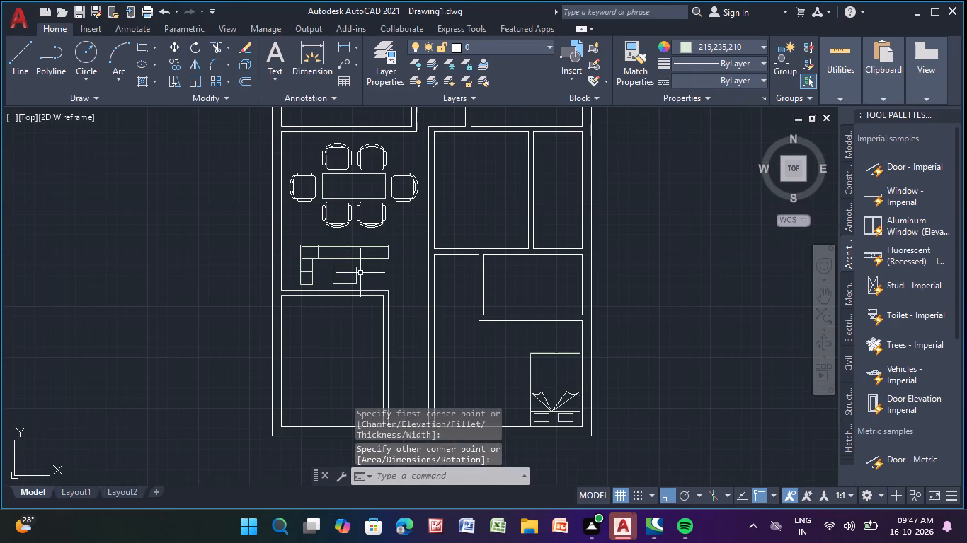
middle_drag(356, 276, 240, 281)
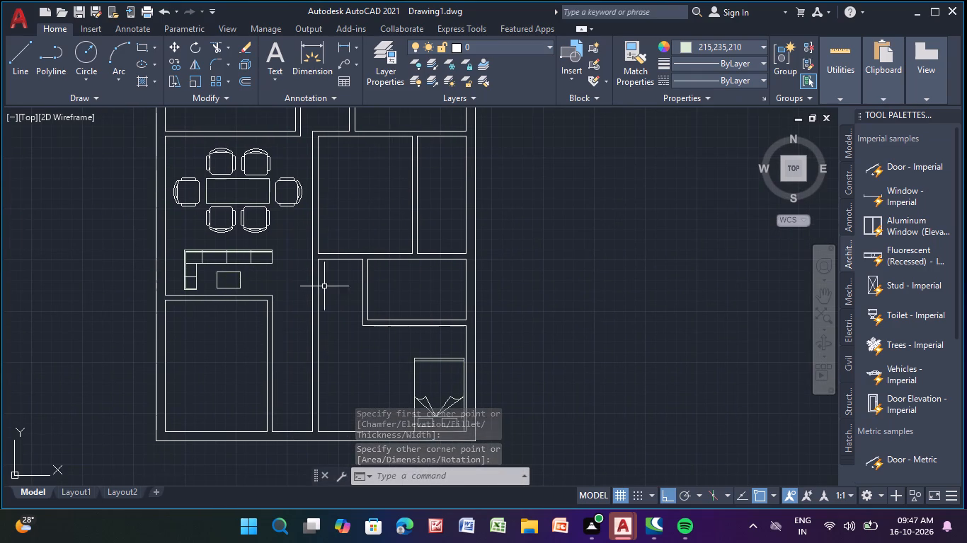
middle_drag(344, 291, 334, 344)
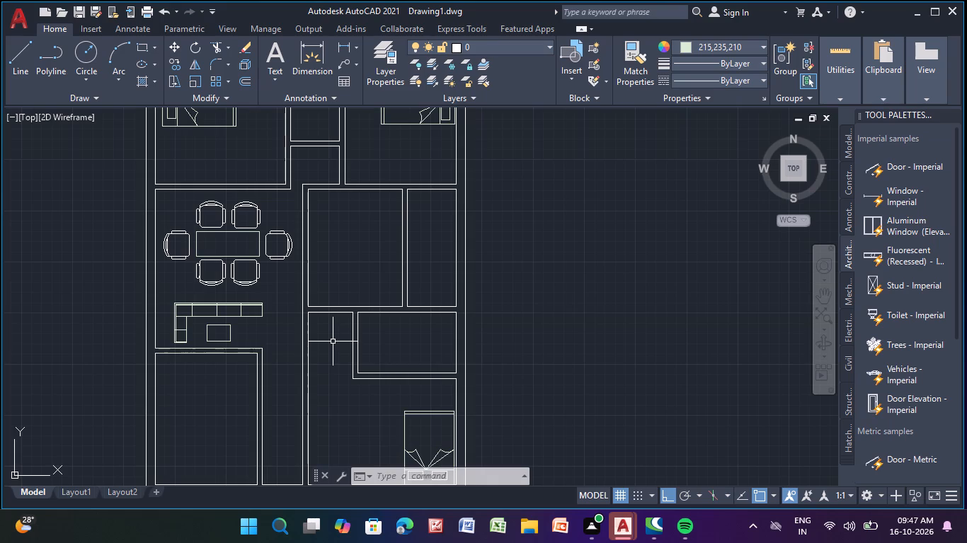
middle_drag(333, 341, 307, 428)
scroll(333, 306, up, 2)
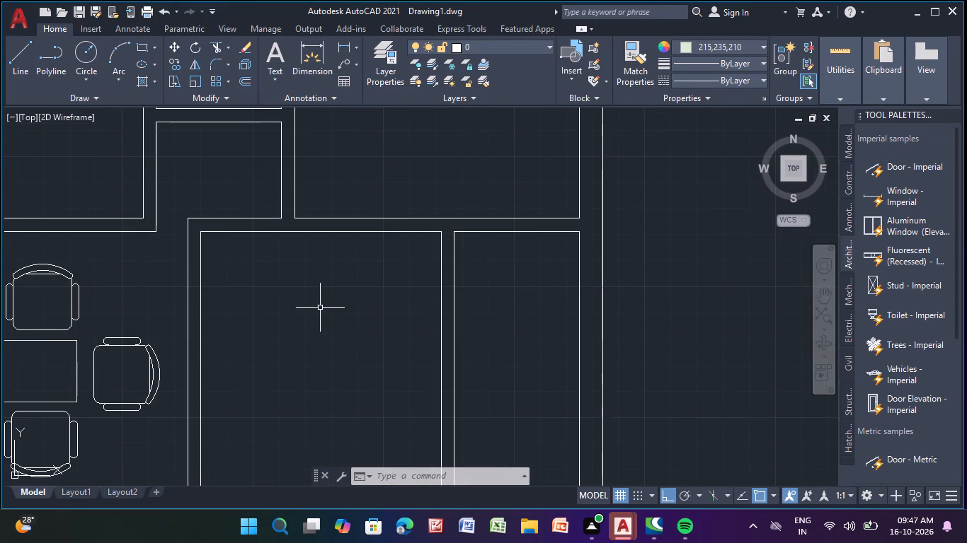
click(38, 61)
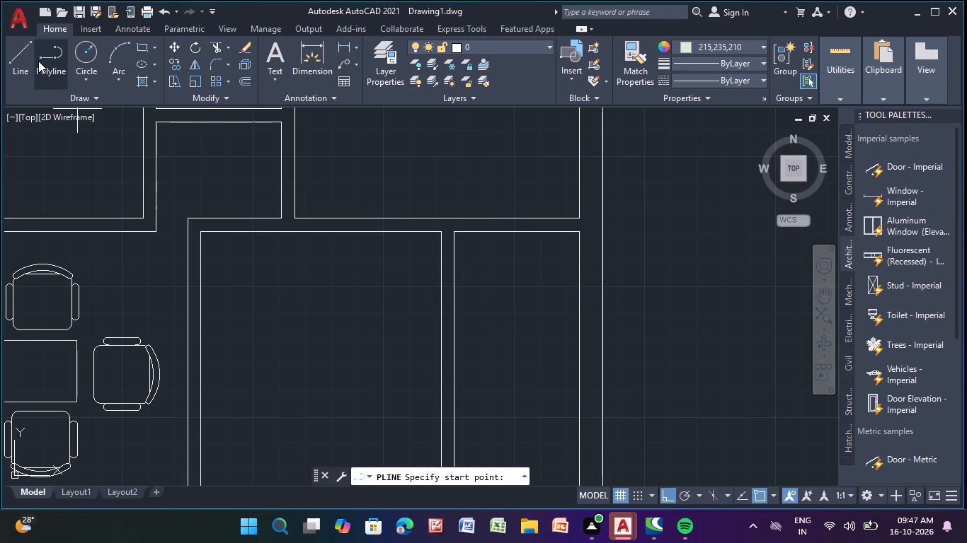
click(203, 292)
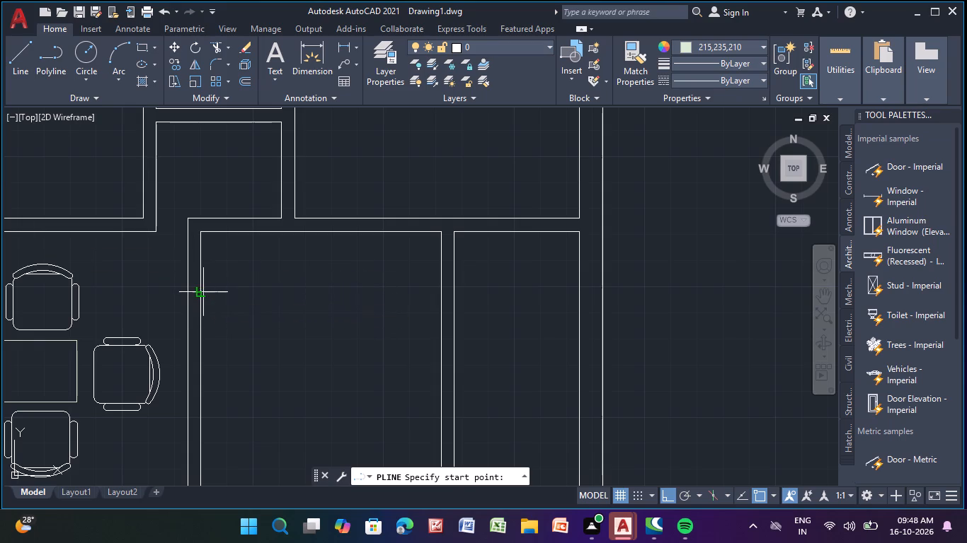
click(371, 288)
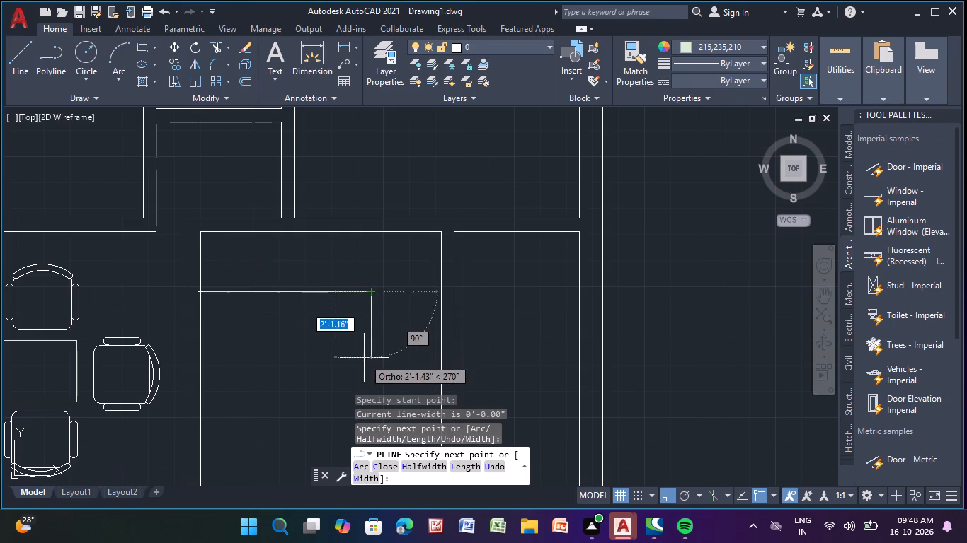
middle_drag(362, 315, 333, 184)
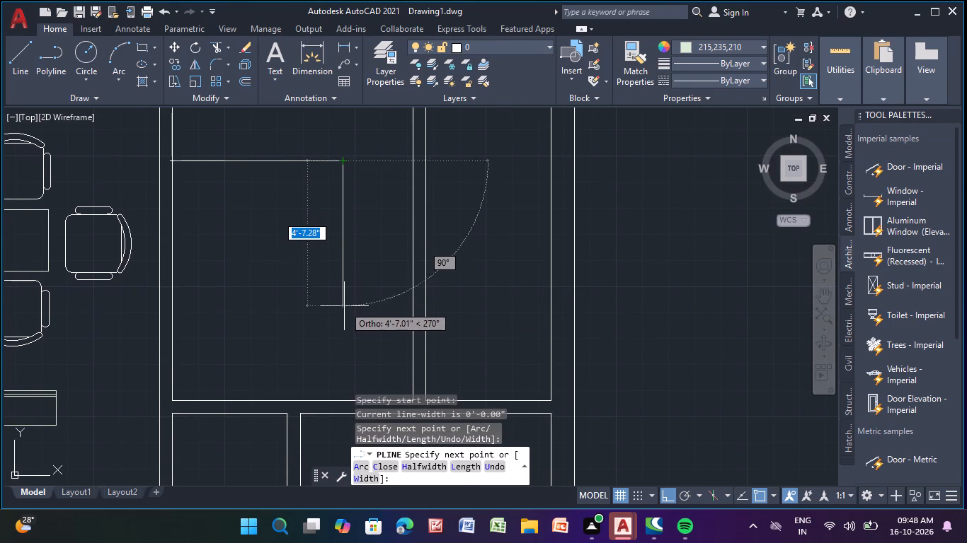
click(345, 297)
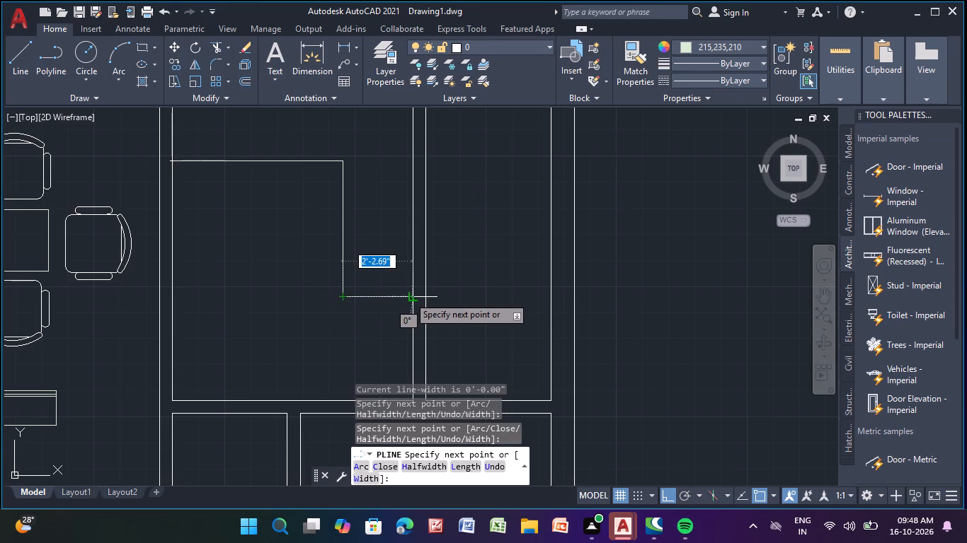
click(408, 296)
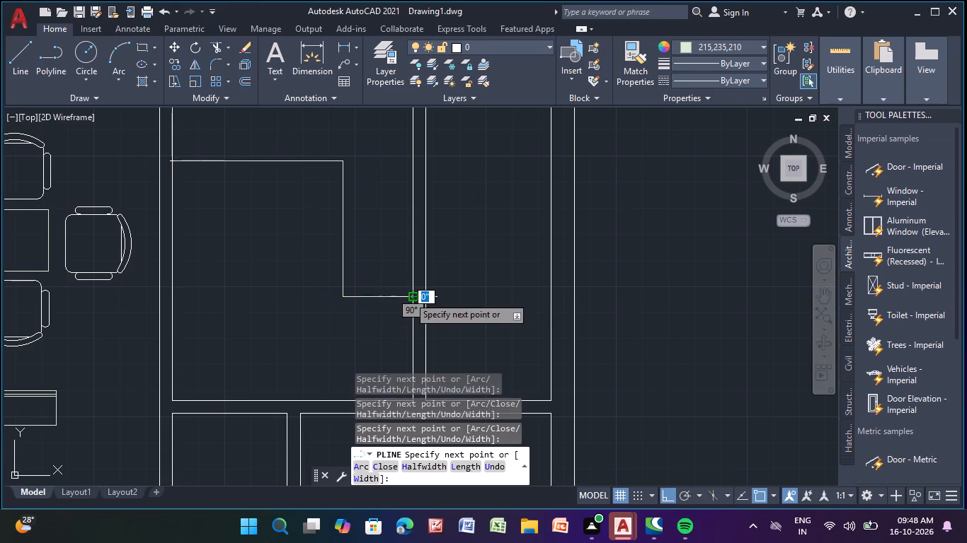
key(Escape)
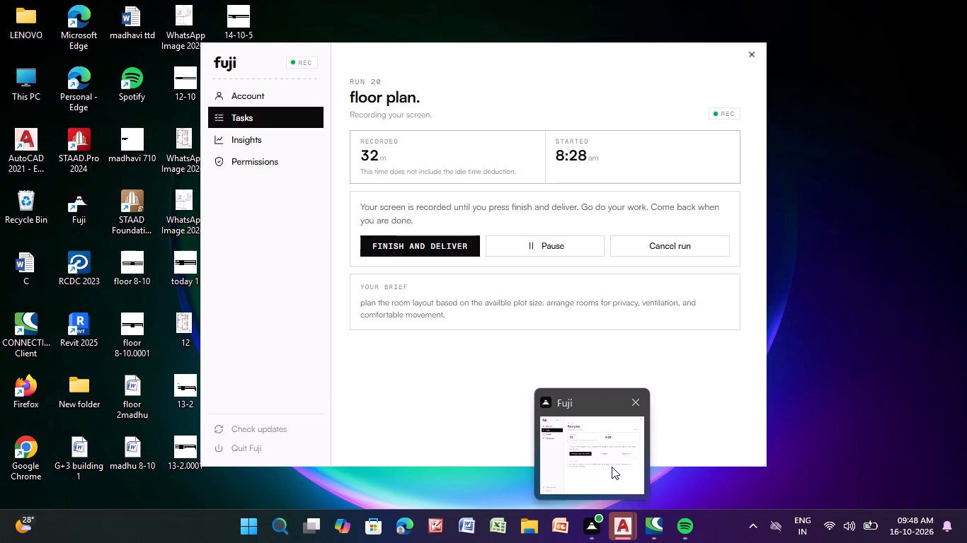
Draw a cooktop rectangle about 2'-5" wide between the room's north wall and the upper counter edge.
click(142, 44)
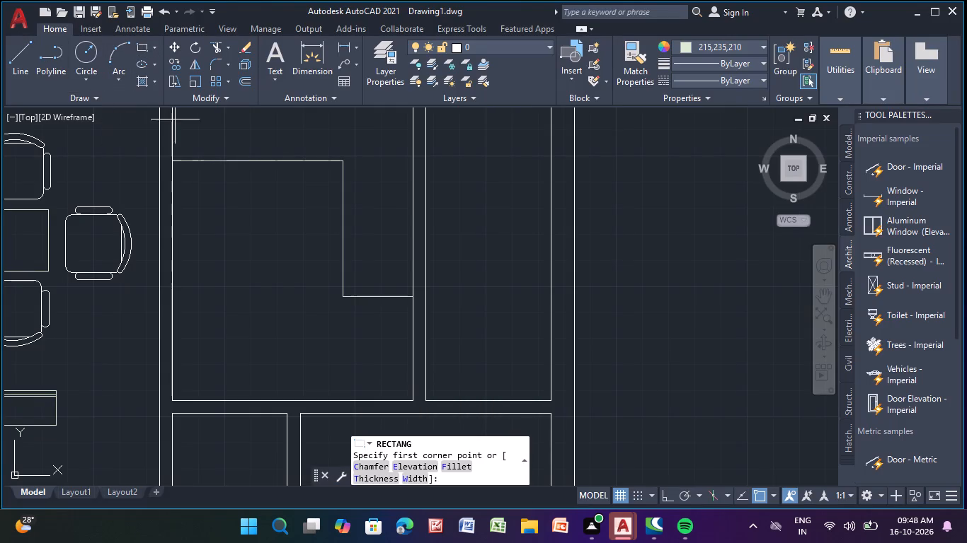
middle_drag(195, 335, 209, 484)
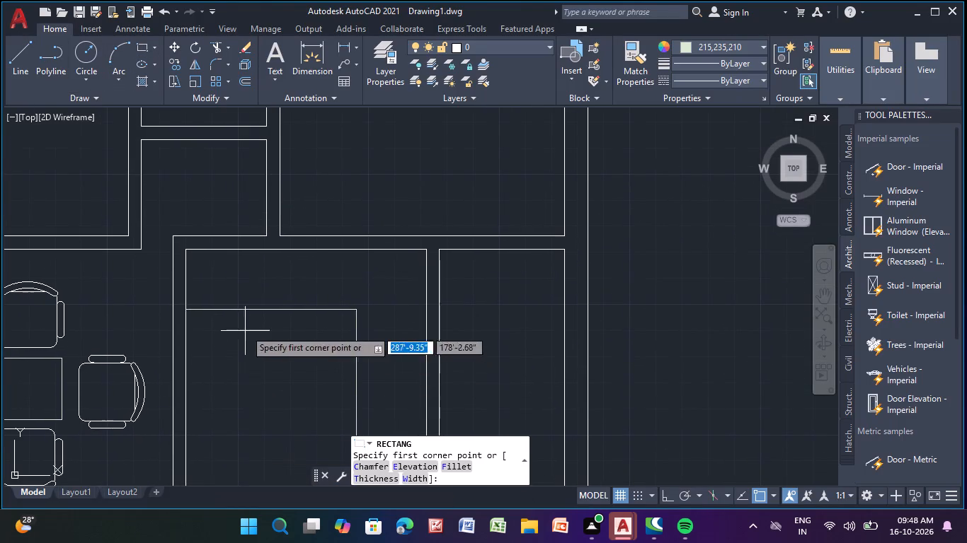
click(219, 259)
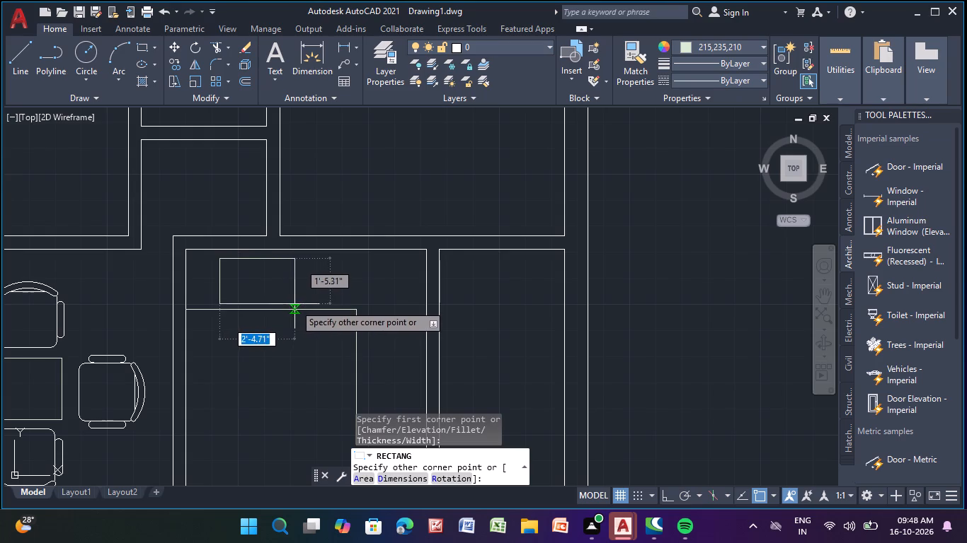
click(294, 304)
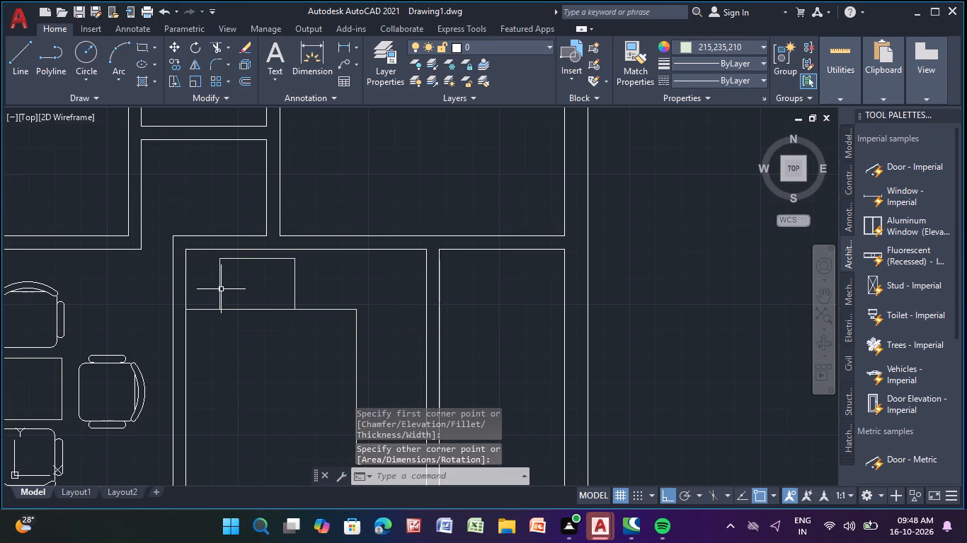
Move the cooktop rectangle slightly upward so it sits between the north wall and the counter edge.
click(219, 289)
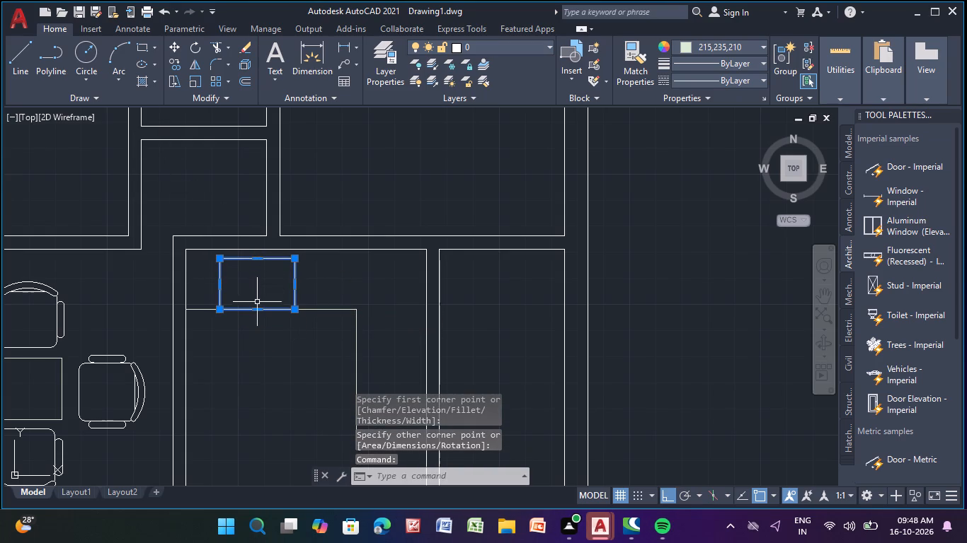
click(174, 42)
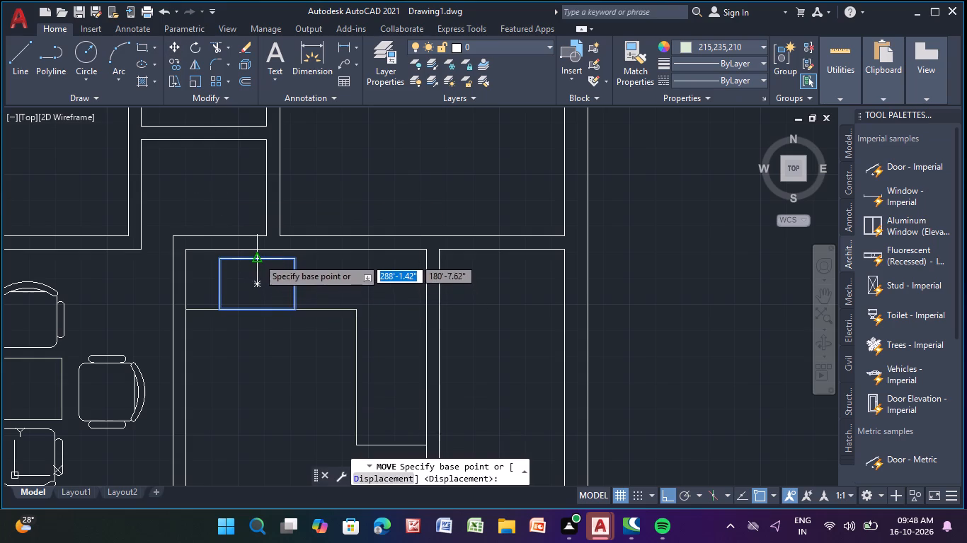
click(258, 258)
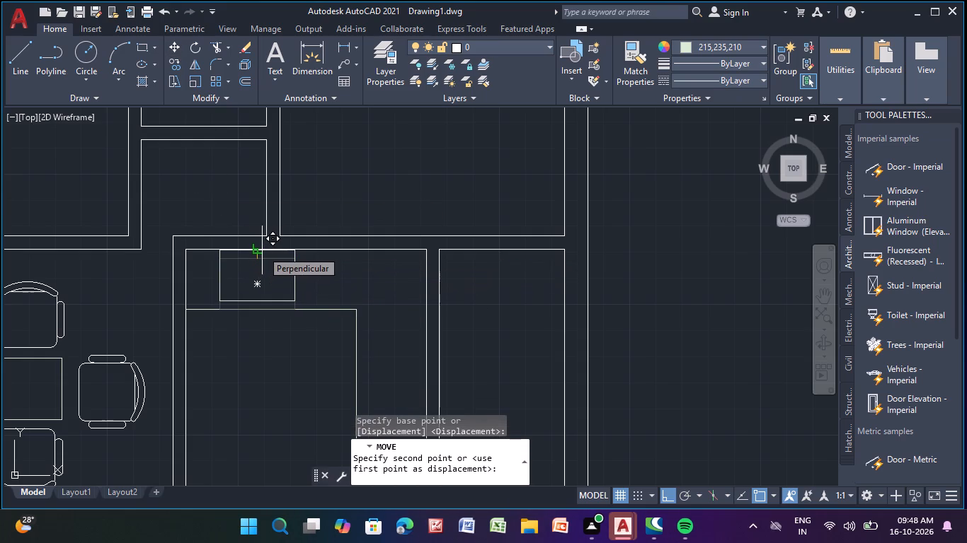
scroll(262, 250, up, 3)
click(256, 257)
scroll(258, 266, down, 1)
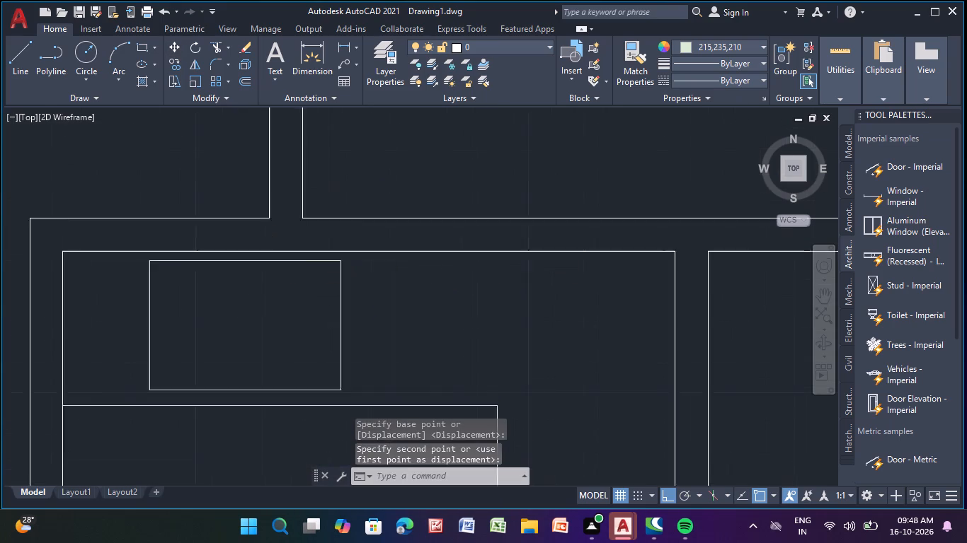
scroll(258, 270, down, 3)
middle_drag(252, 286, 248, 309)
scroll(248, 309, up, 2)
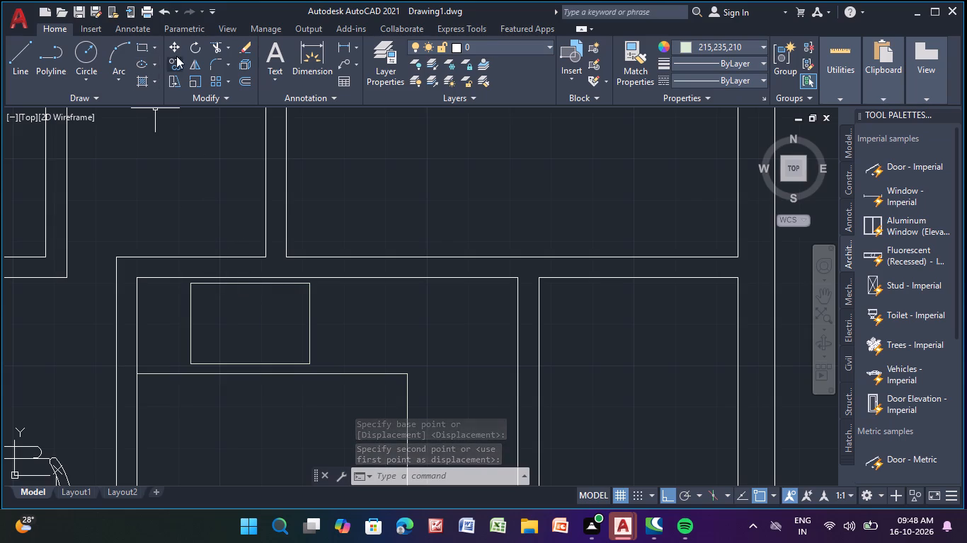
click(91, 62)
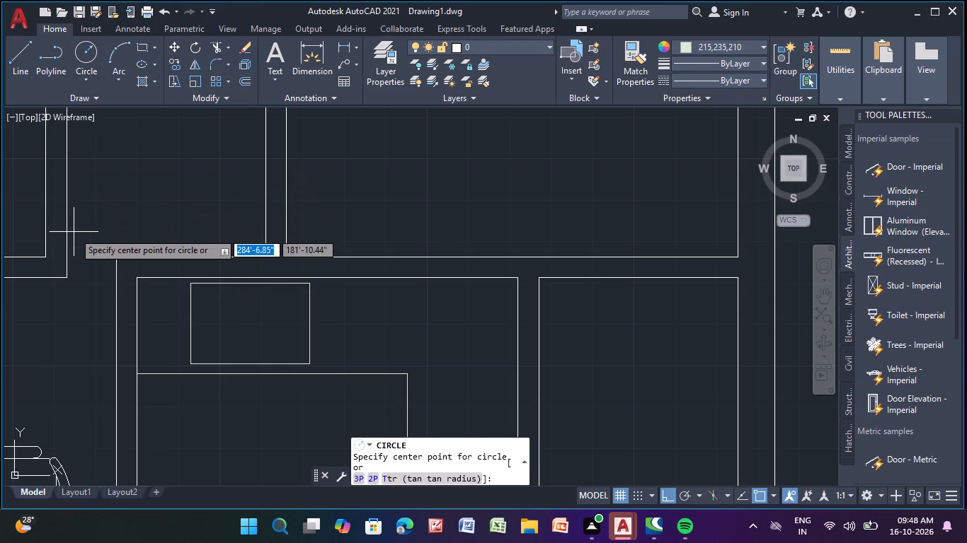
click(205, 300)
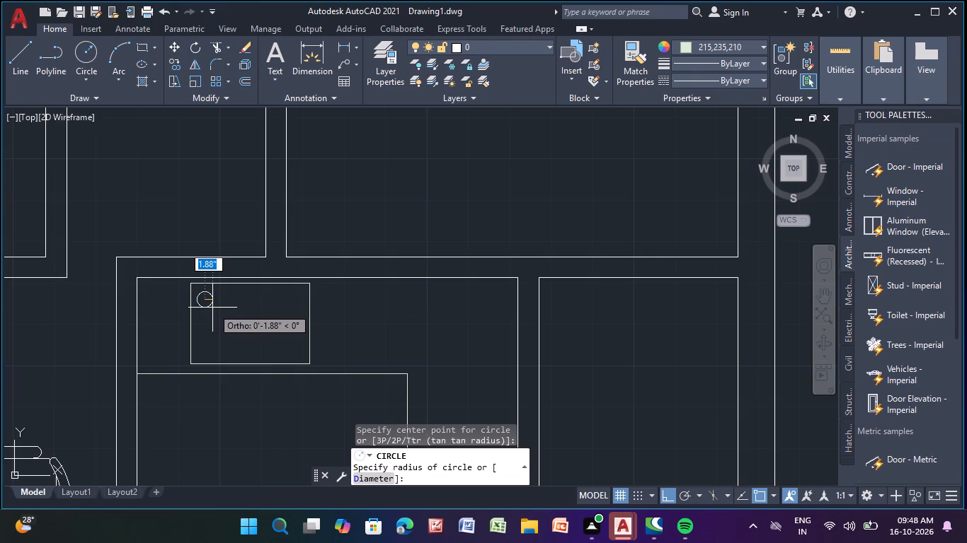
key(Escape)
Draw a burner circle in the upper-left part of the cooktop rectangle.
click(91, 53)
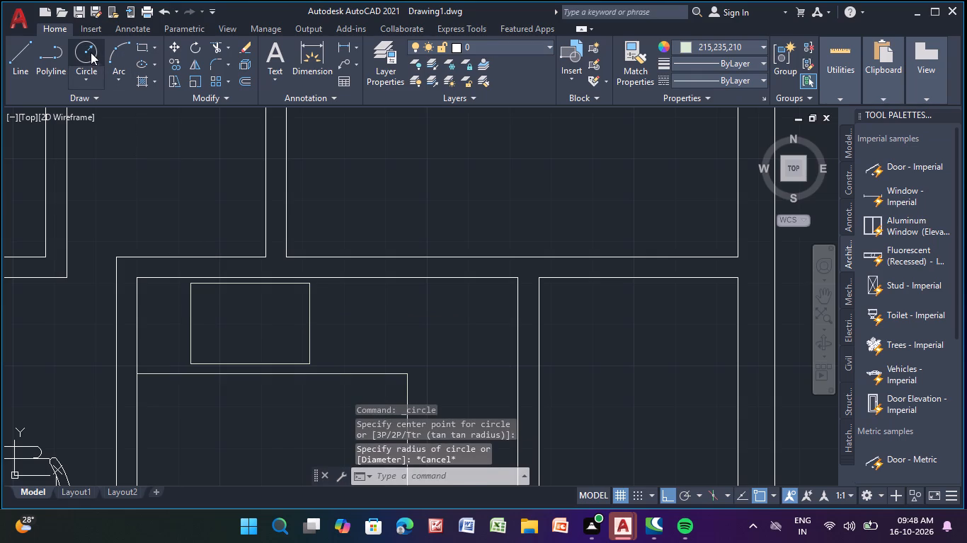
click(222, 307)
click(226, 320)
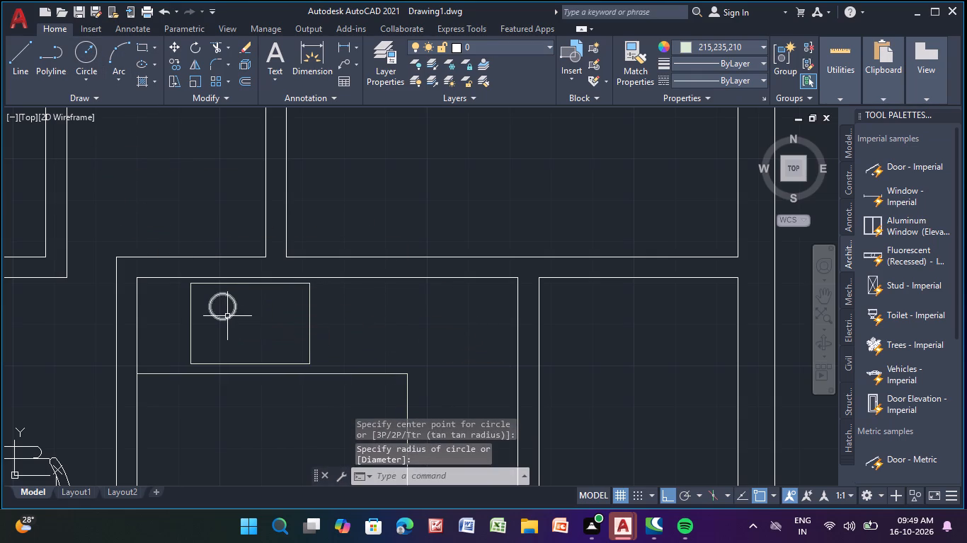
Copy the burner circle to the cooktop's upper-right, lower-right and lower-left parts, turning polar tracking on after the first copy.
click(227, 316)
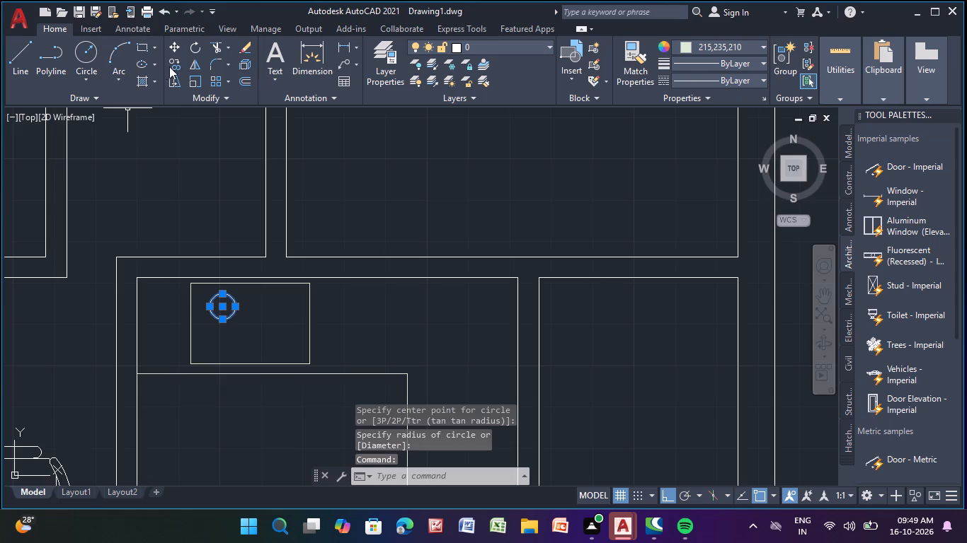
click(172, 64)
click(222, 307)
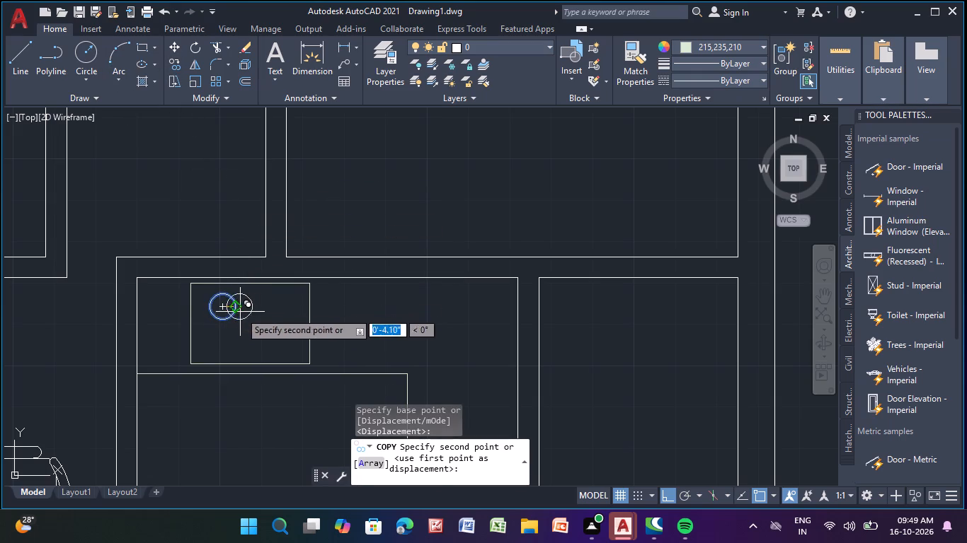
click(279, 313)
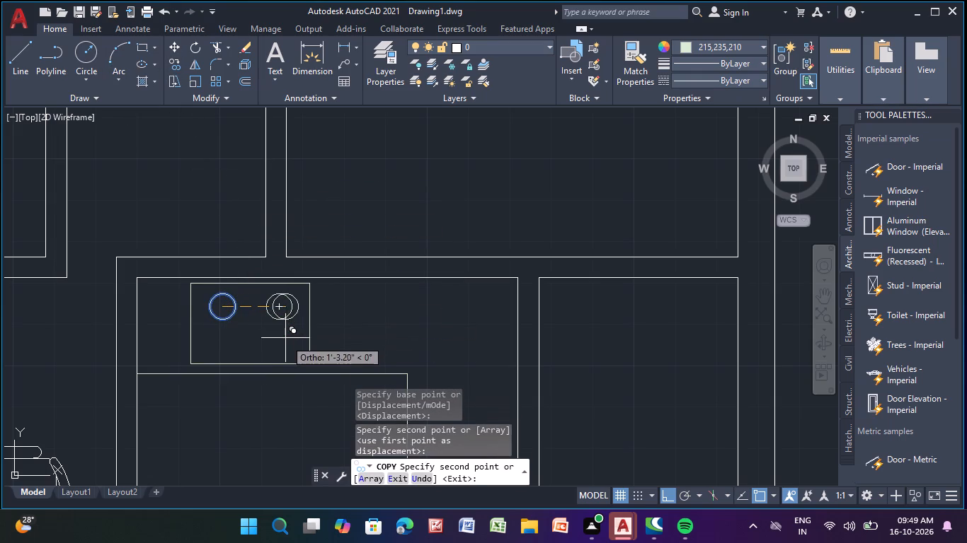
click(686, 502)
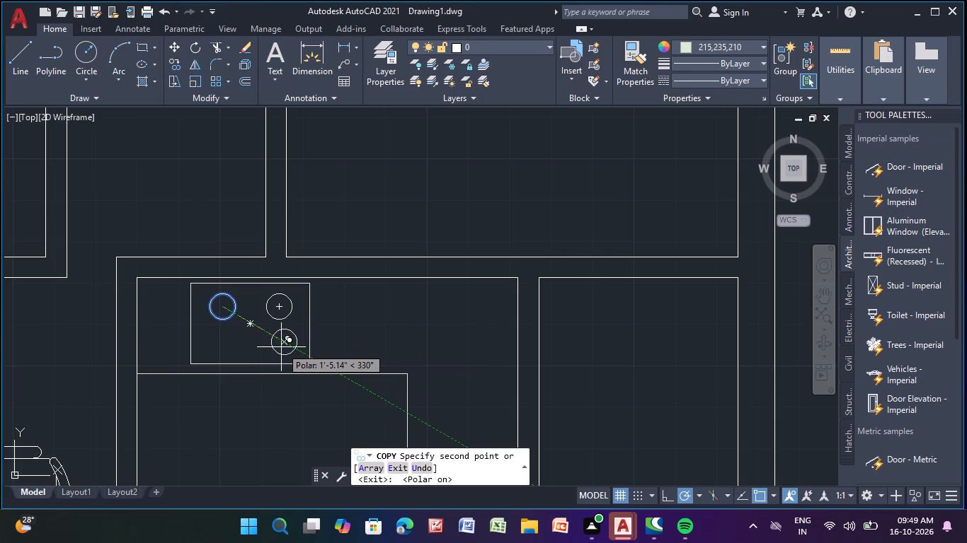
click(278, 346)
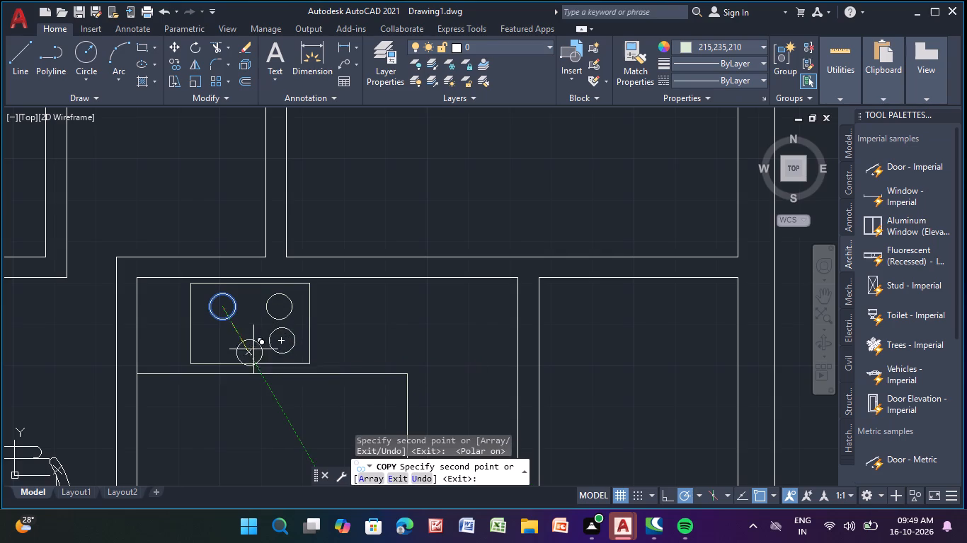
click(224, 345)
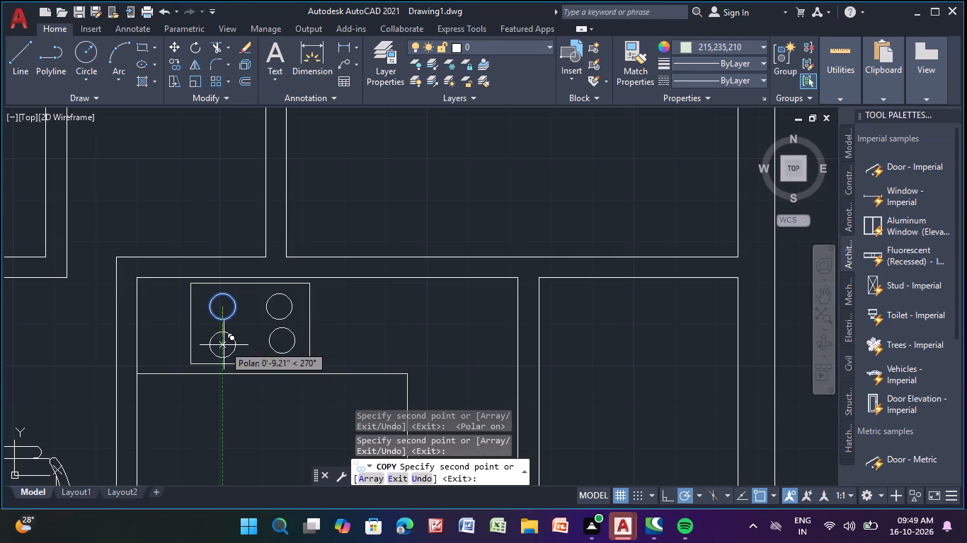
key(Escape)
key(Escape)
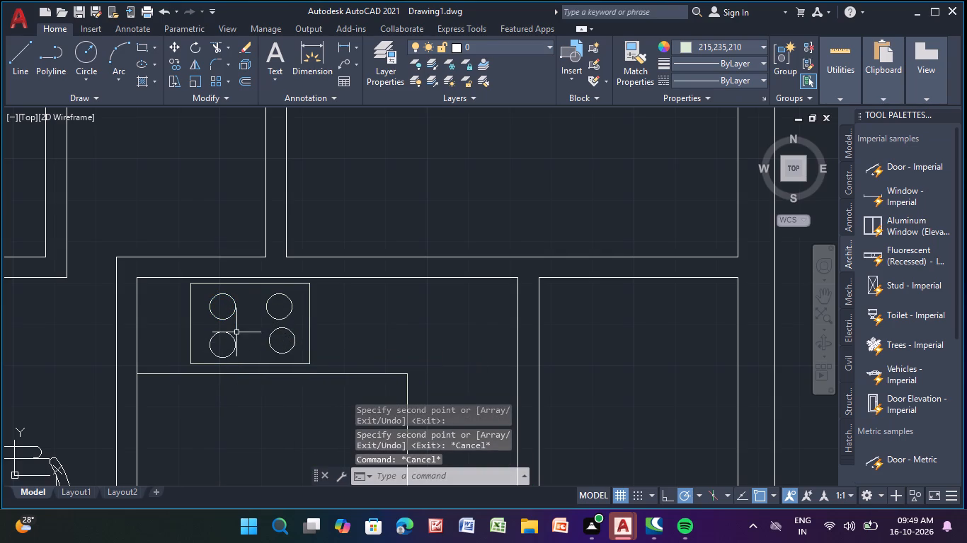
Erase the lower-left burner circle.
click(231, 334)
key(Delete)
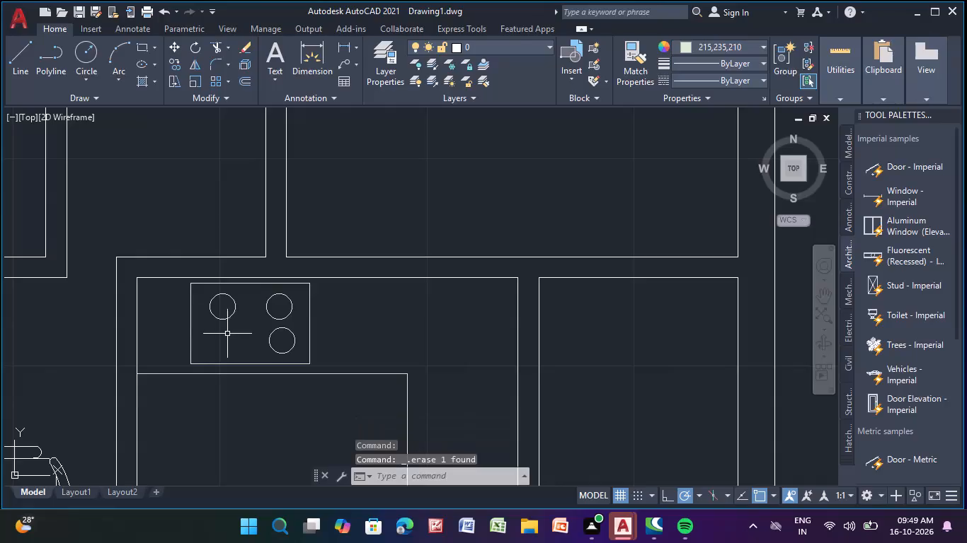
Copy the lower-right burner circle horizontally to the cooktop's lower-left part, directly below the upper-left burner.
click(177, 63)
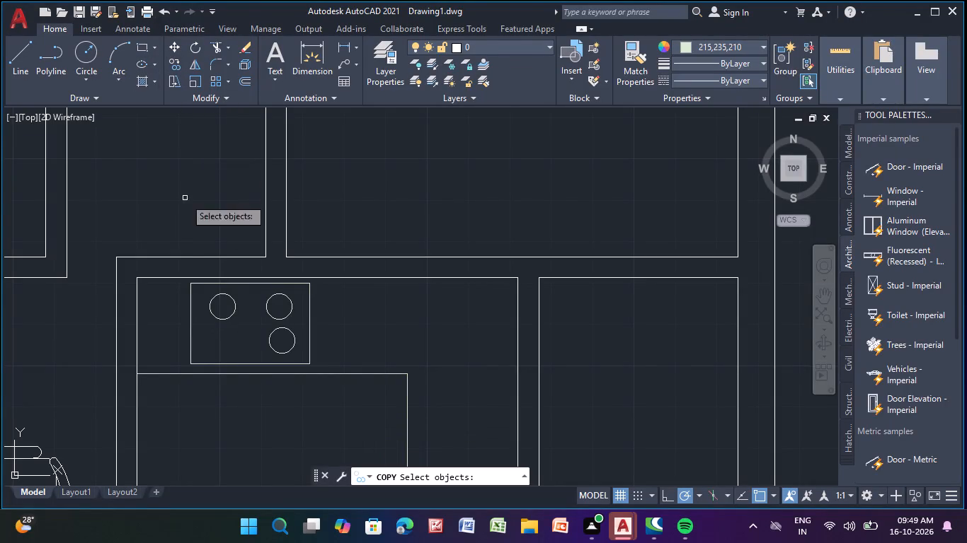
click(268, 341)
right_click(266, 342)
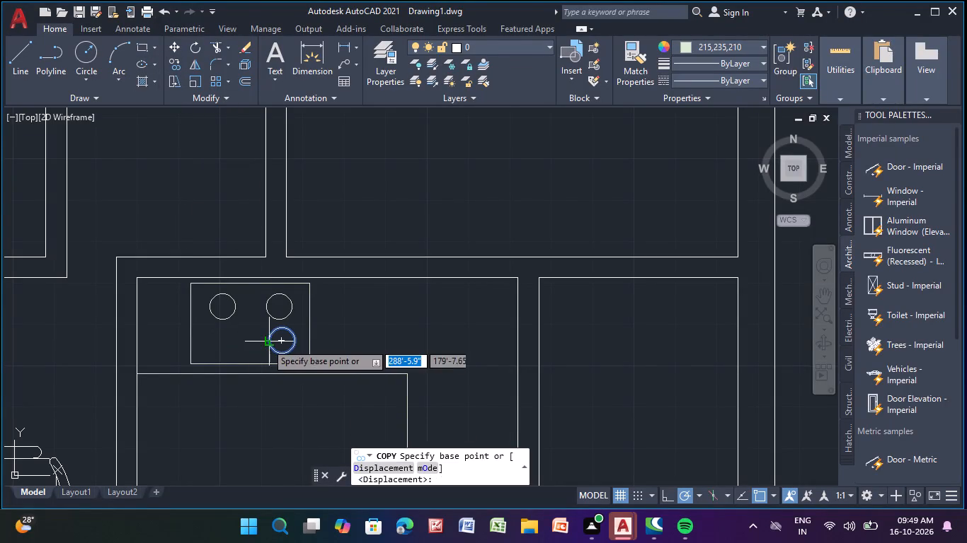
click(267, 343)
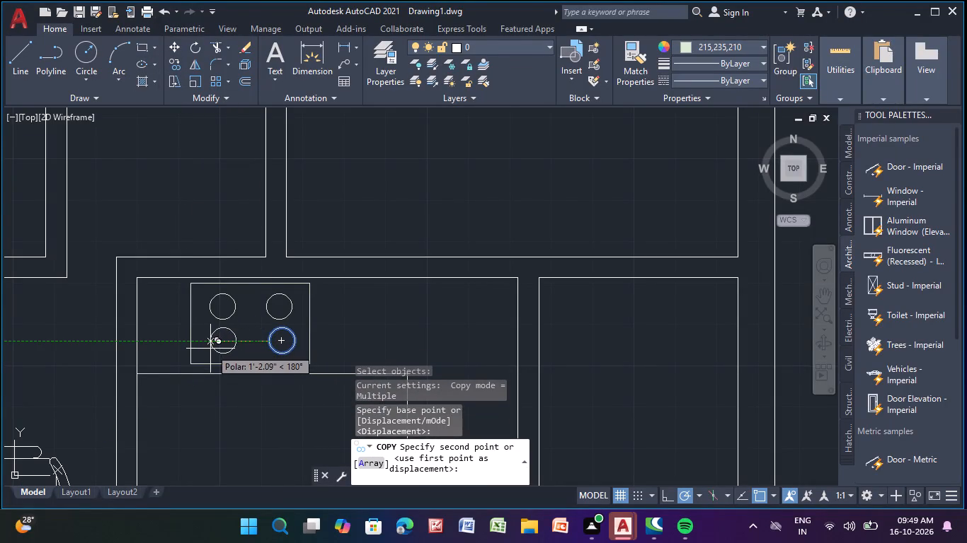
click(210, 349)
key(Escape)
key(Escape)
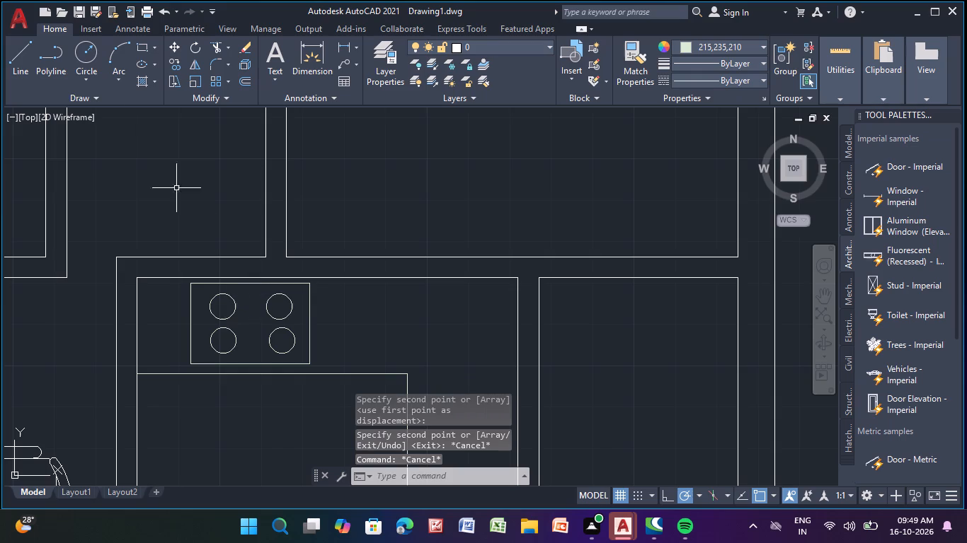
Draw a horizontal line through the two upper burners, from the cooktop's left edge to its right edge.
click(19, 51)
scroll(195, 309, up, 2)
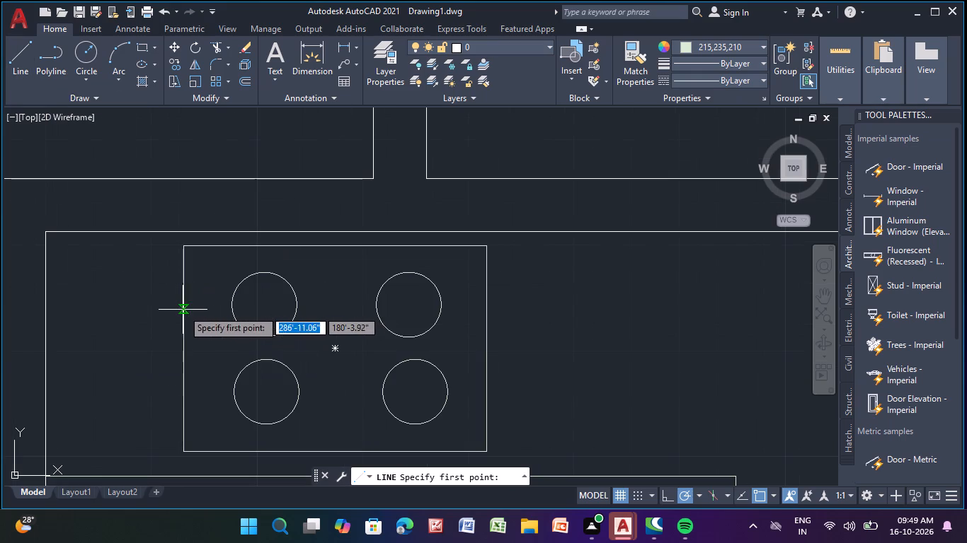
click(183, 310)
click(231, 308)
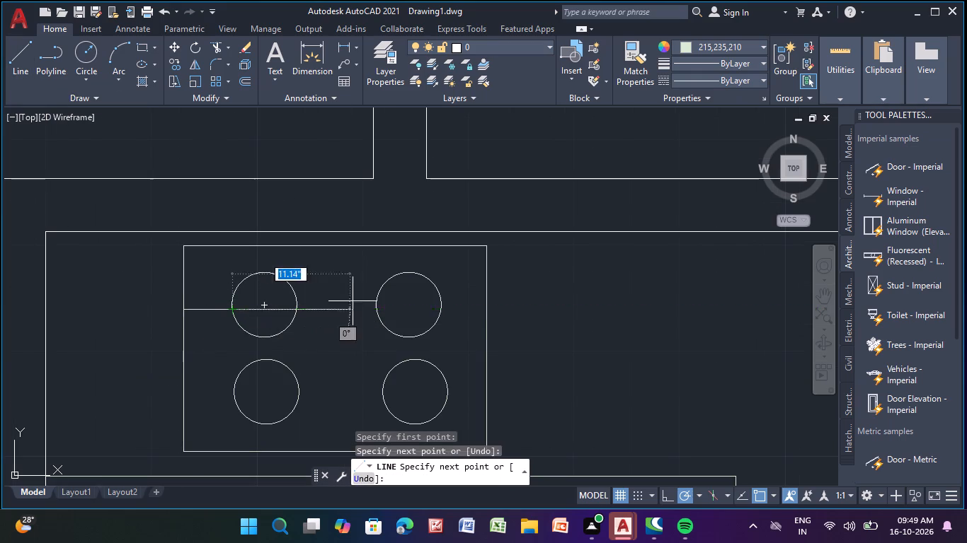
click(488, 307)
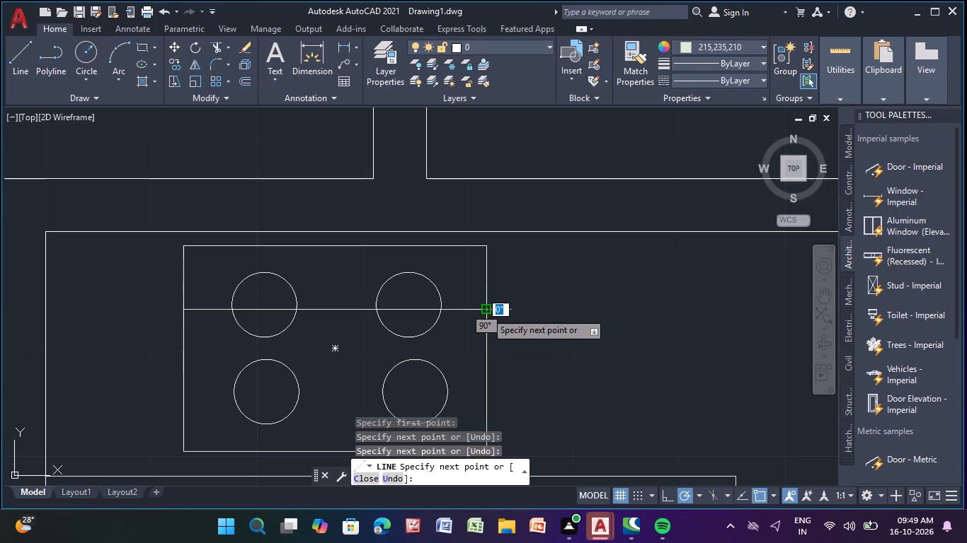
key(Escape)
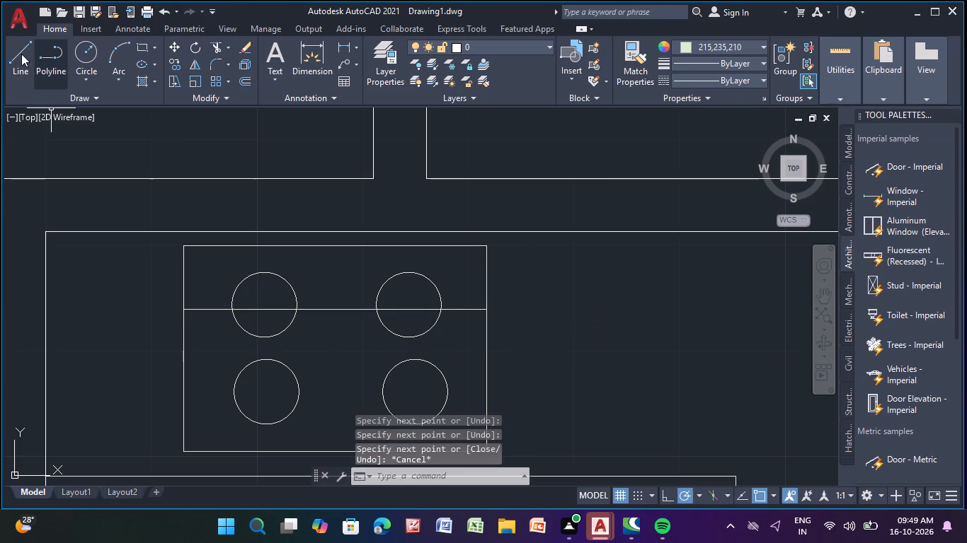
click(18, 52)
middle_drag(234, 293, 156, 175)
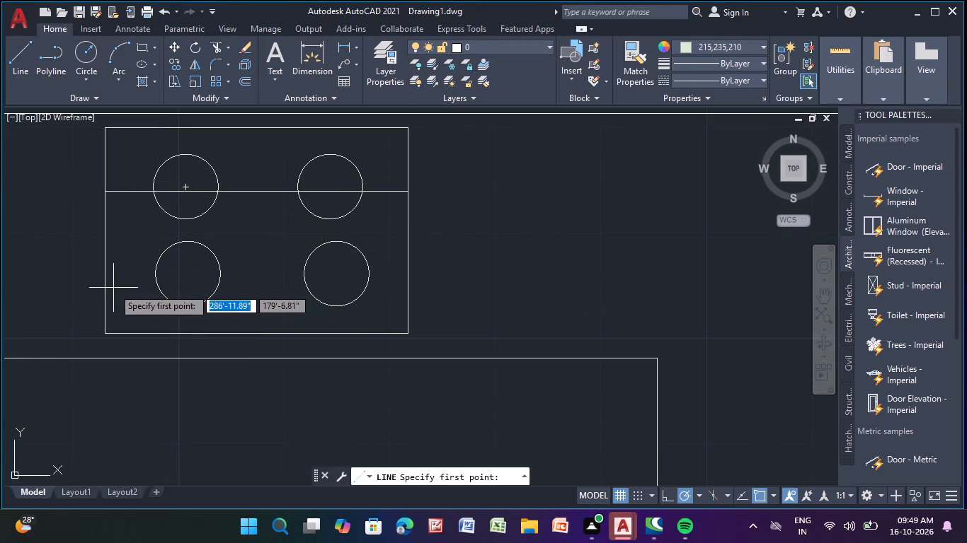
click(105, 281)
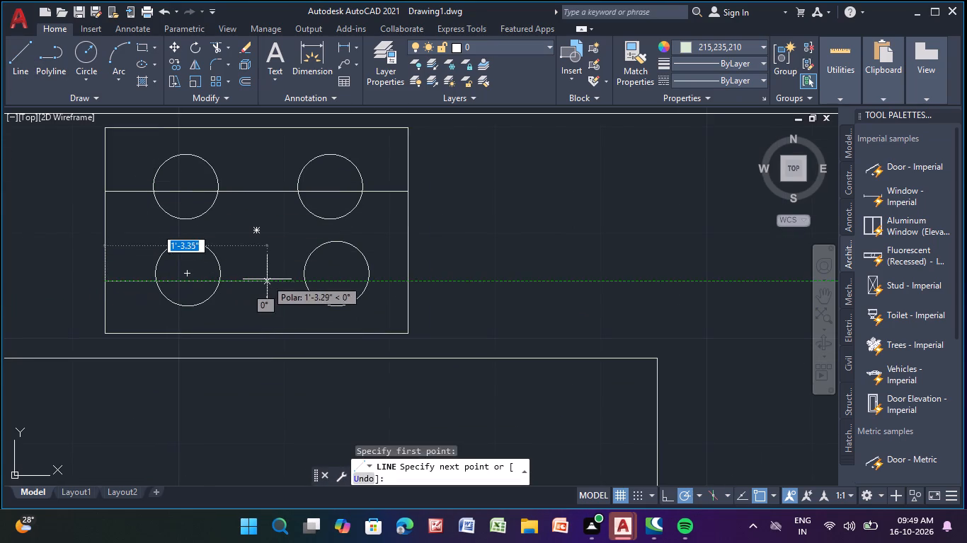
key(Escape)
Draw a line with ortho on from the lower-left burner's centre to the cooktop's right edge and back to its left edge.
click(10, 62)
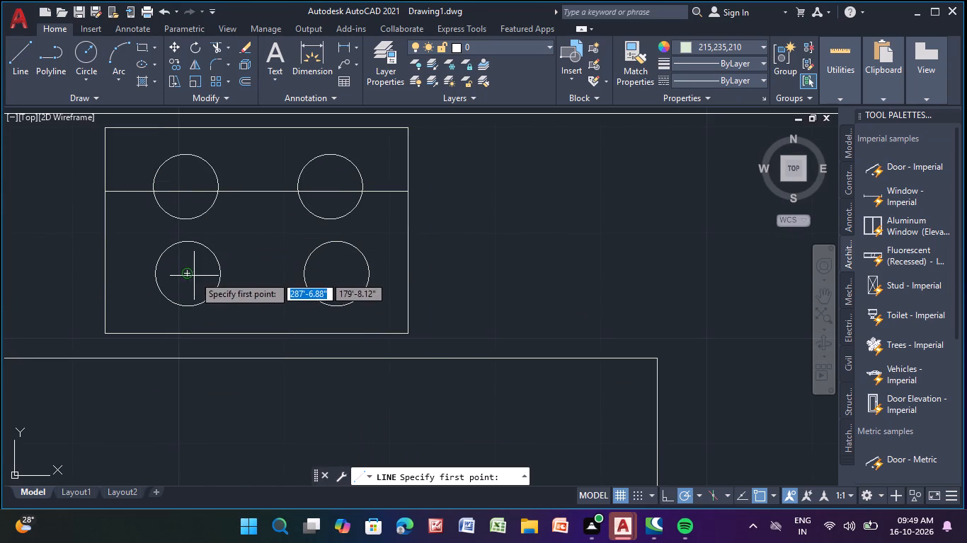
click(186, 274)
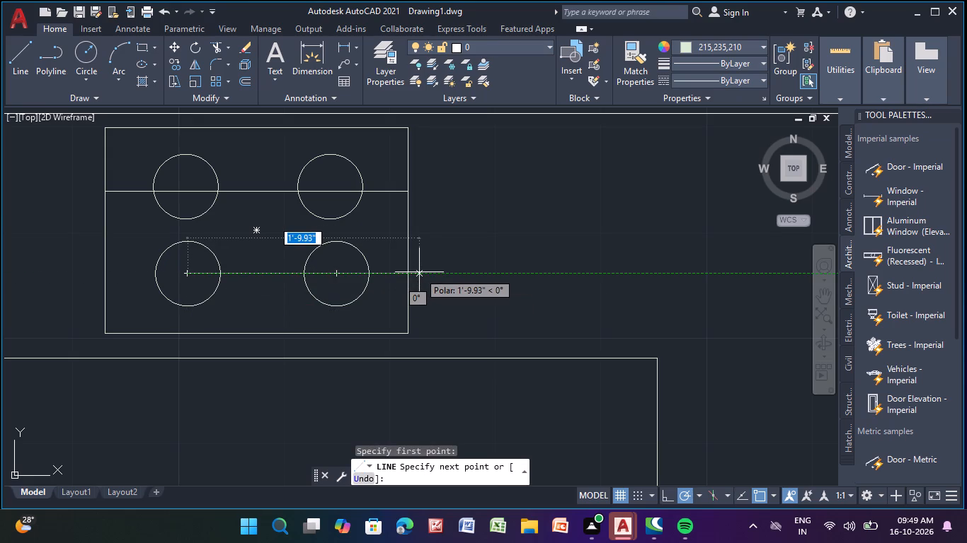
click(665, 494)
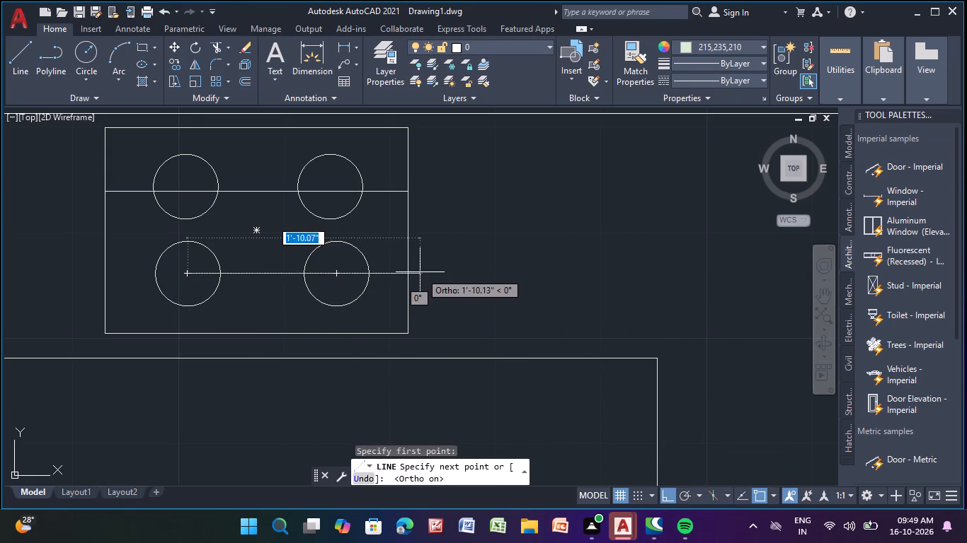
click(410, 272)
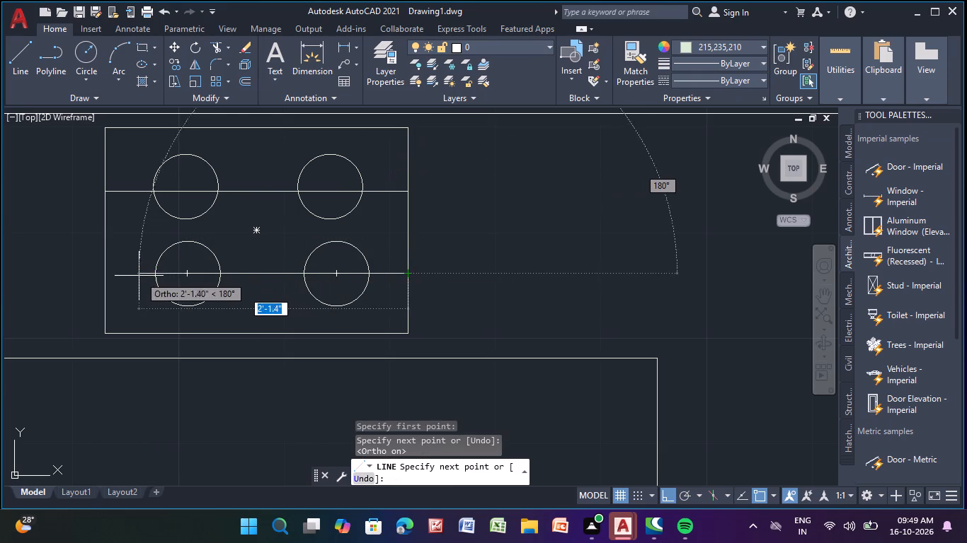
click(107, 272)
key(Escape)
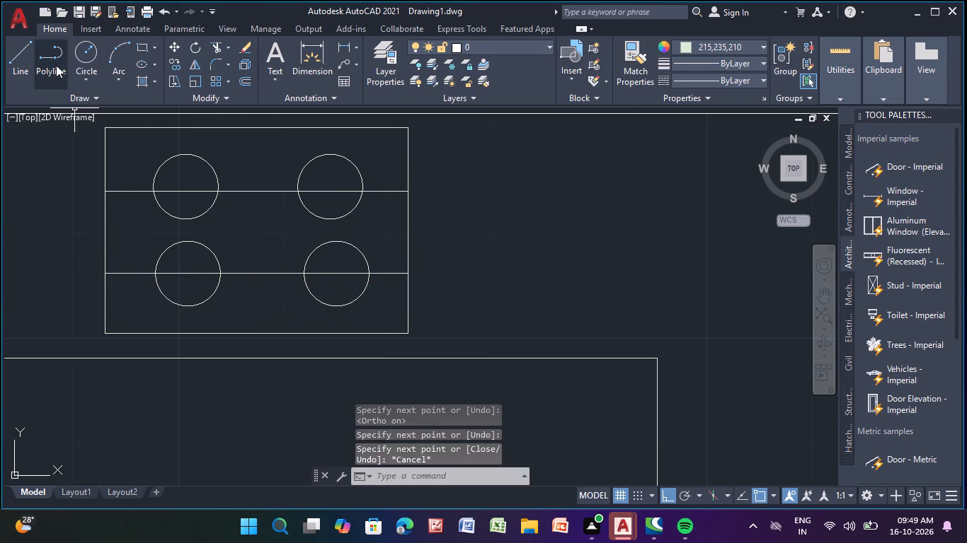
Draw a vertical line through the upper-left burner's centre, spanning from the cooktop's top edge to its bottom edge.
click(11, 54)
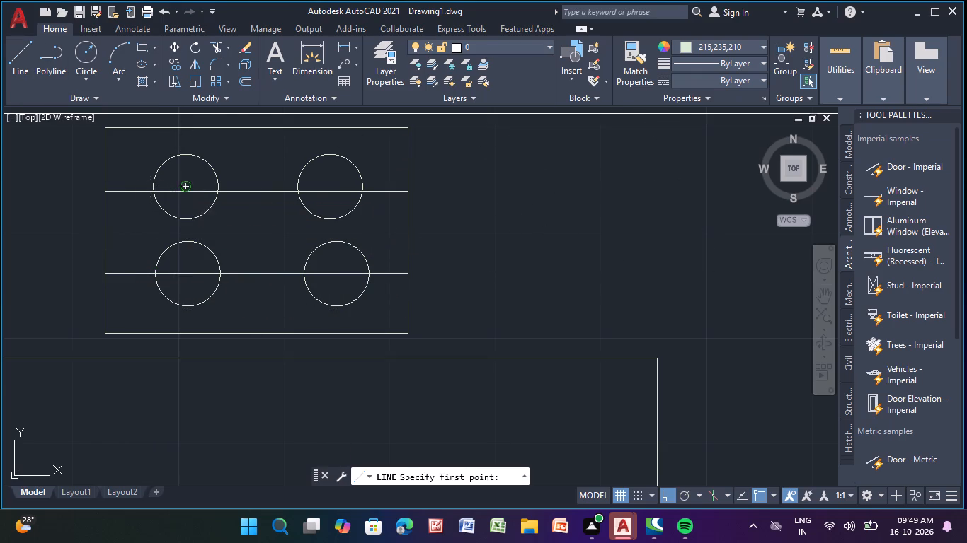
click(184, 194)
click(183, 127)
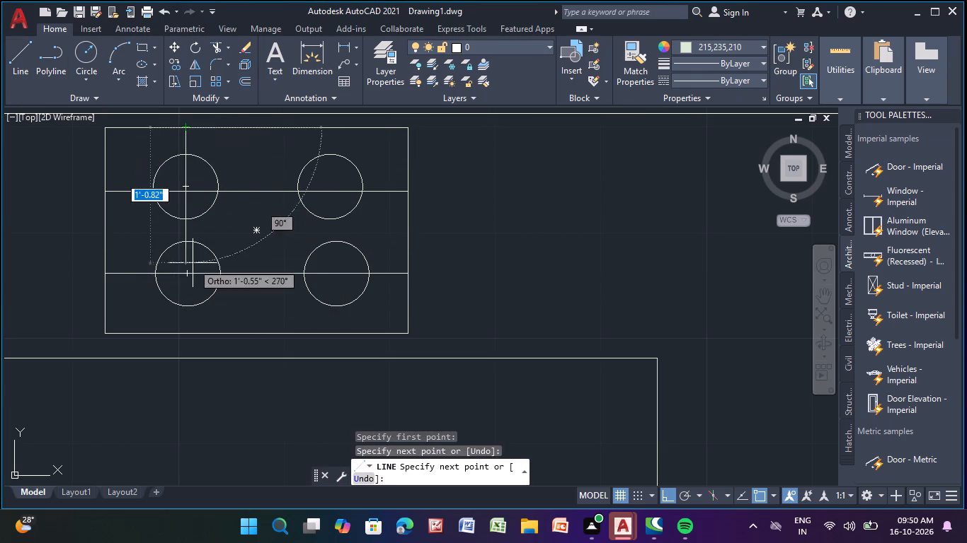
click(185, 332)
key(Escape)
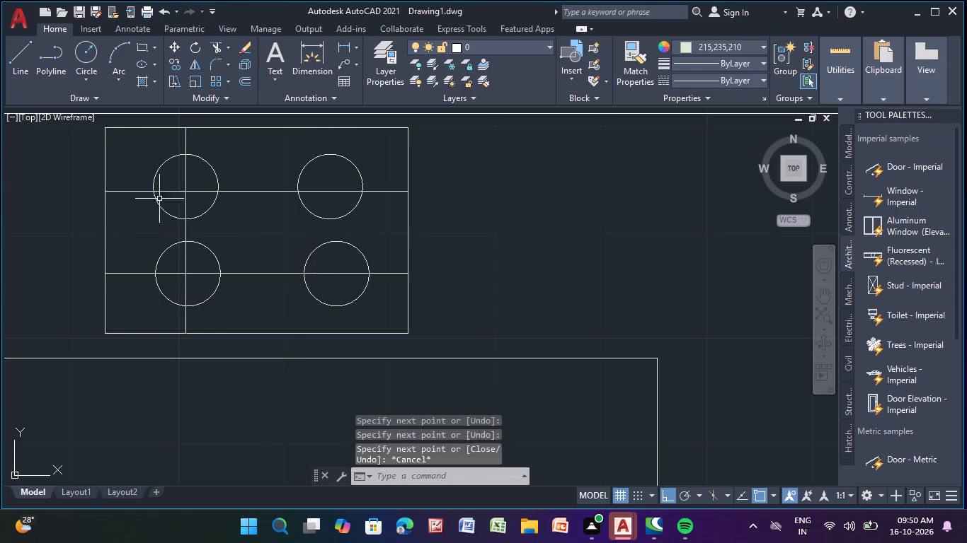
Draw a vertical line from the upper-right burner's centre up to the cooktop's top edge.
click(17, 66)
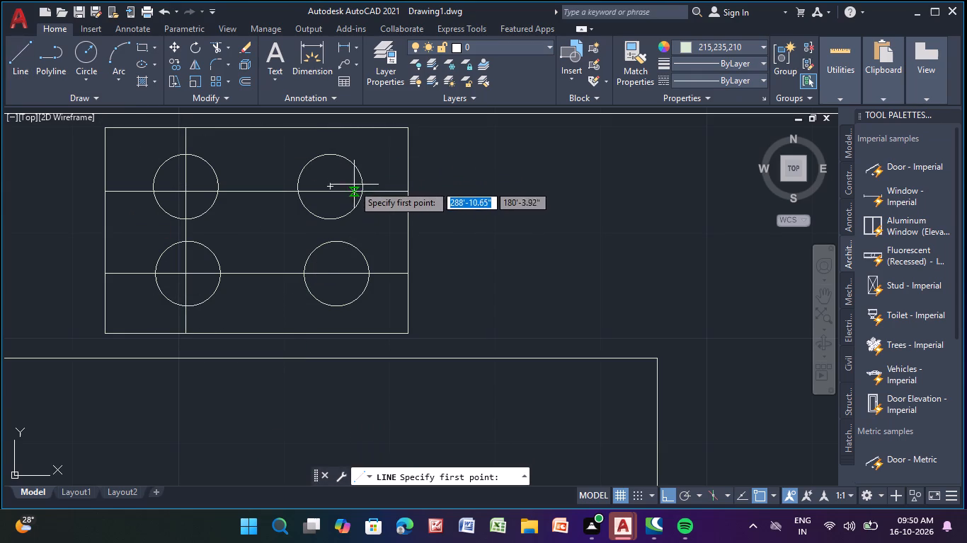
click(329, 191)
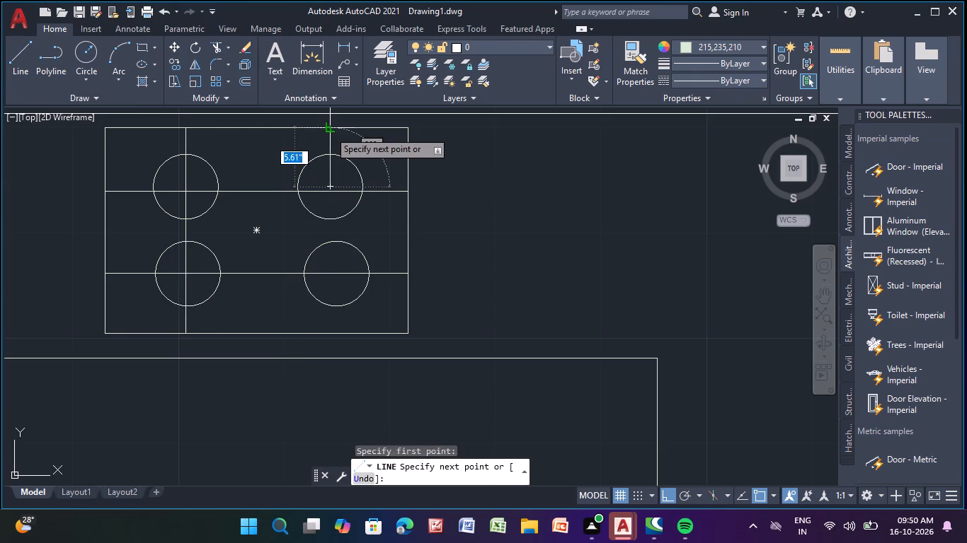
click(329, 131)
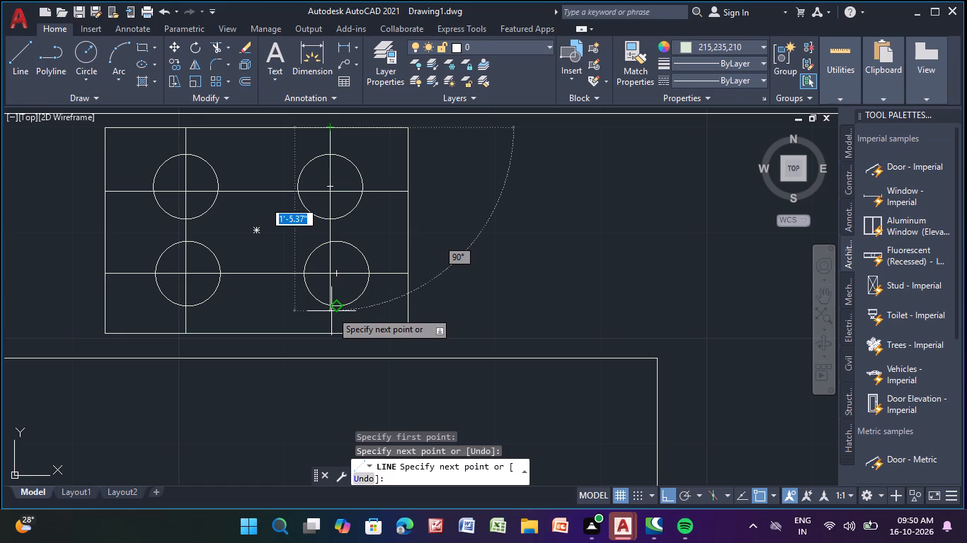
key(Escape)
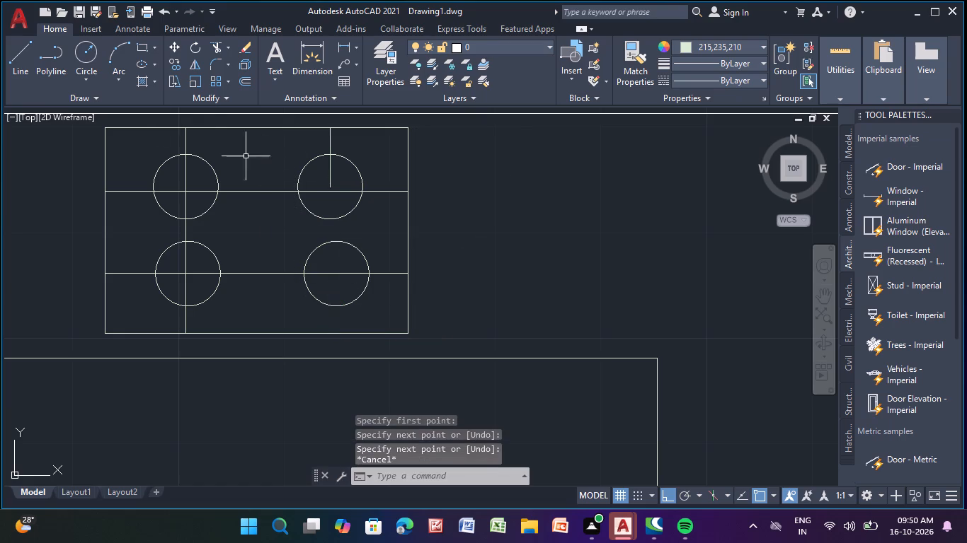
Draw a vertical line from the bottom of the lower-right burner up to the cooktop's top edge.
click(22, 71)
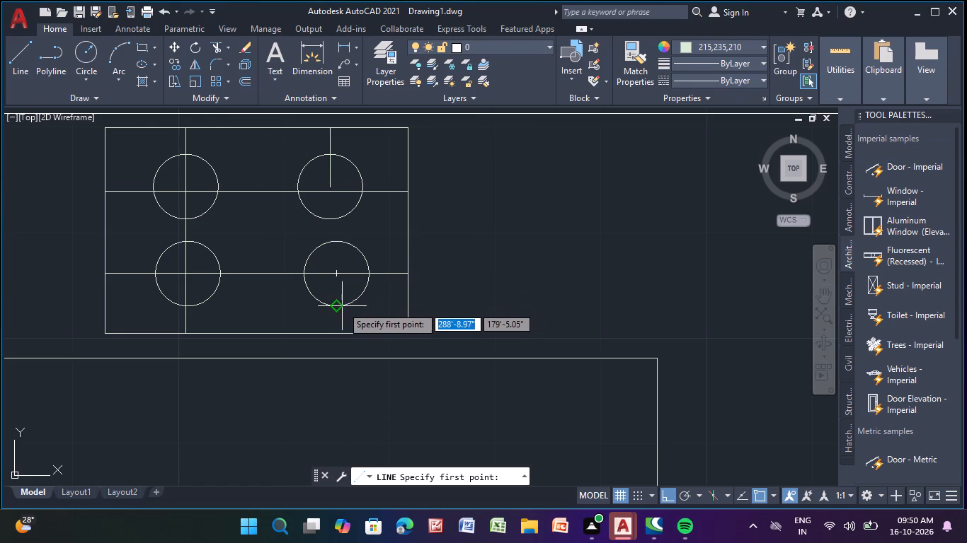
click(340, 306)
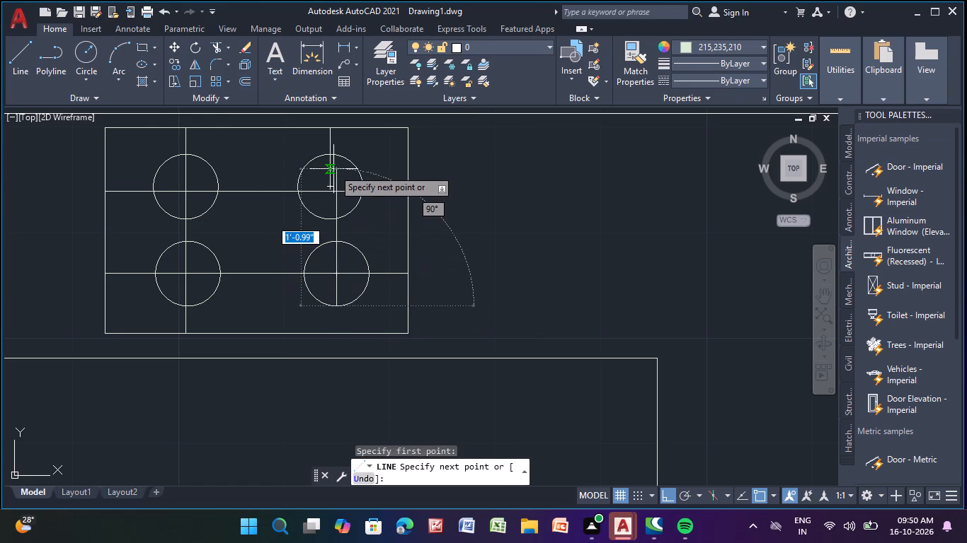
middle_drag(333, 169, 319, 211)
click(324, 171)
key(Escape)
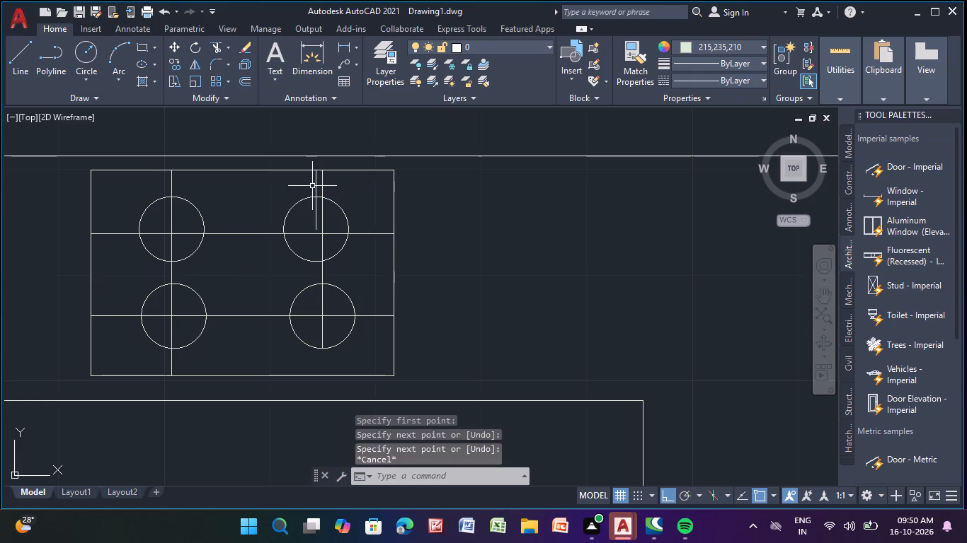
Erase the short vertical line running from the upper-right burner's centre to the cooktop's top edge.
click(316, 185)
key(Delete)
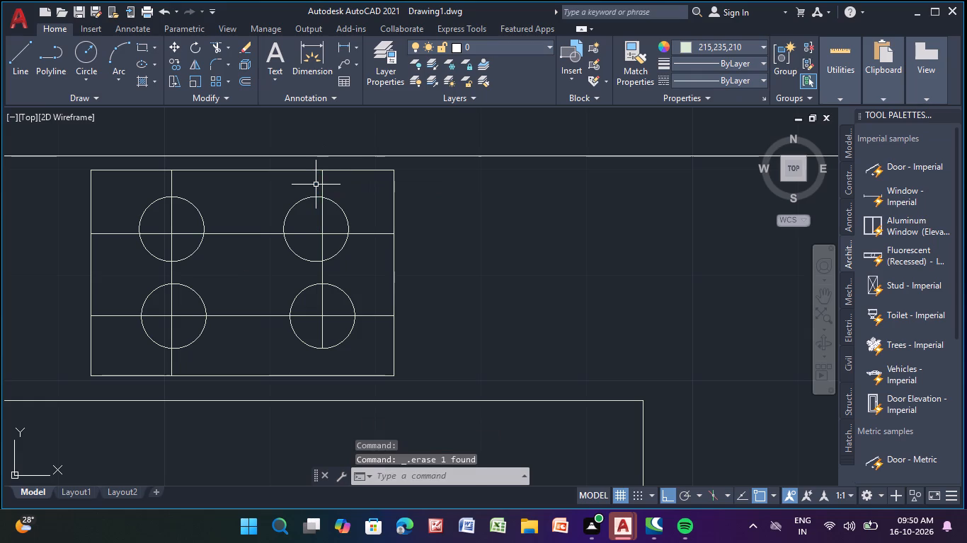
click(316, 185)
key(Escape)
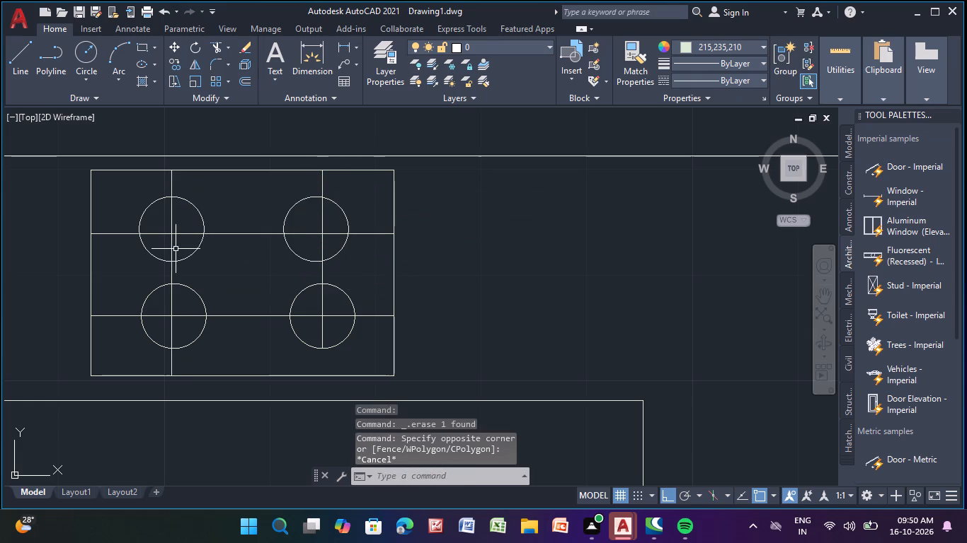
Offset the two vertical burner lines 0.5" toward the middle of the cooktop, the left one rightward and the right one leftward.
click(170, 253)
click(246, 81)
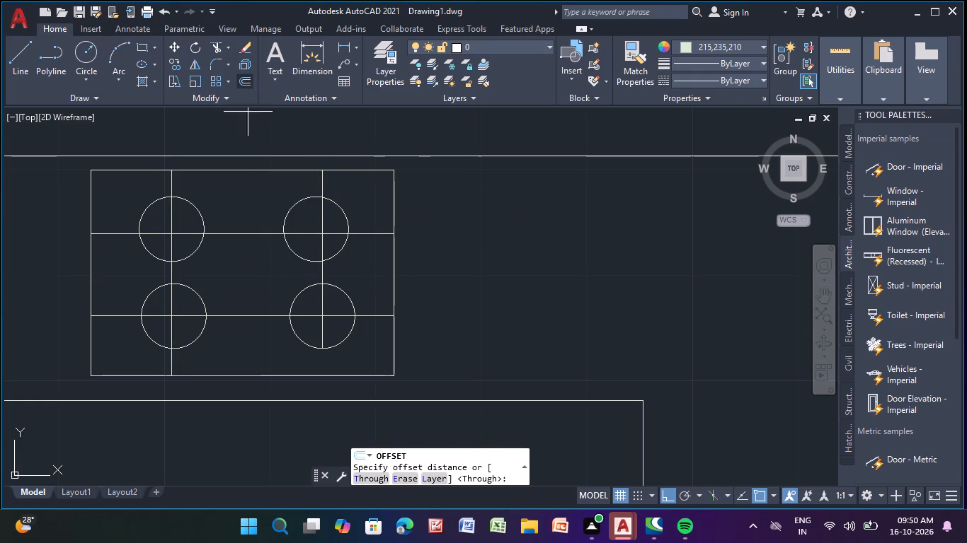
key(Return)
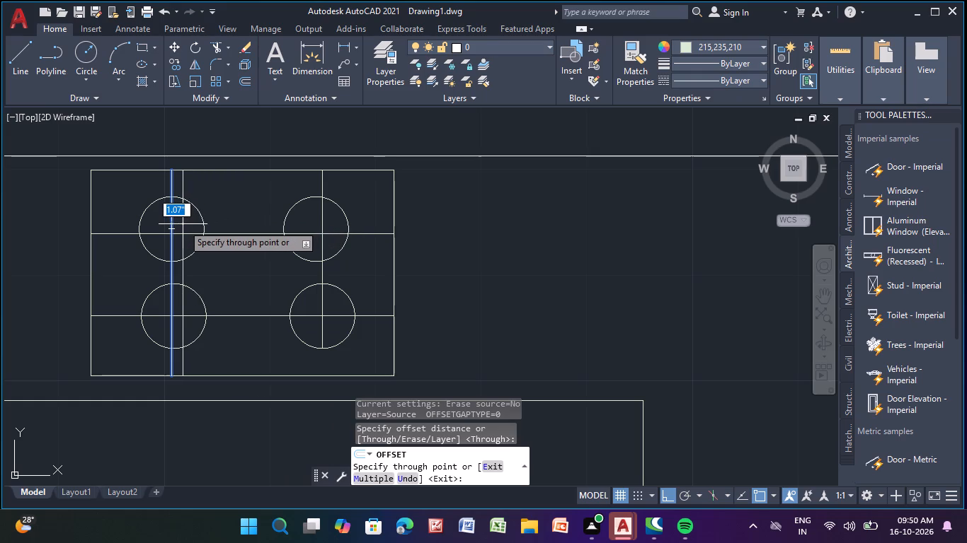
key(0)
text(.5)
key(shift+quotedbl)
key(Return)
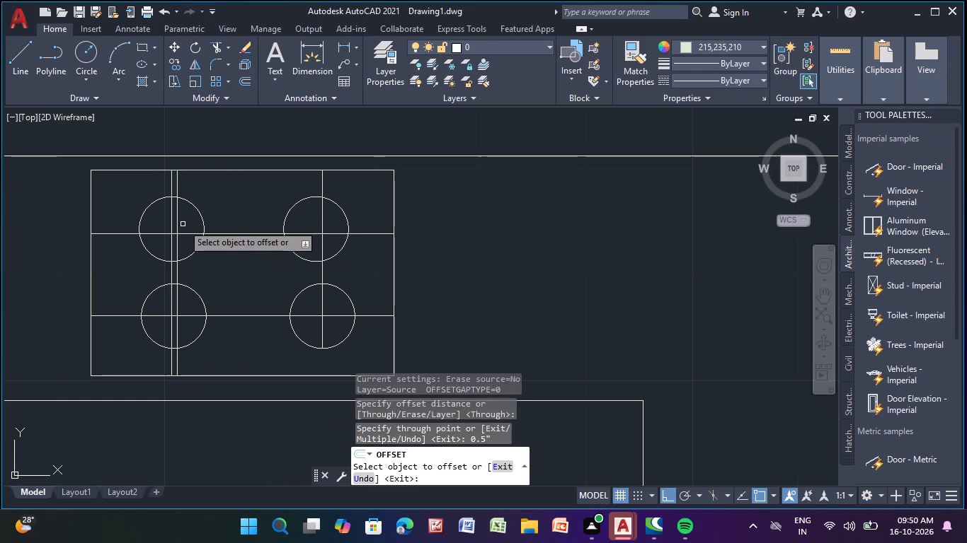
click(321, 221)
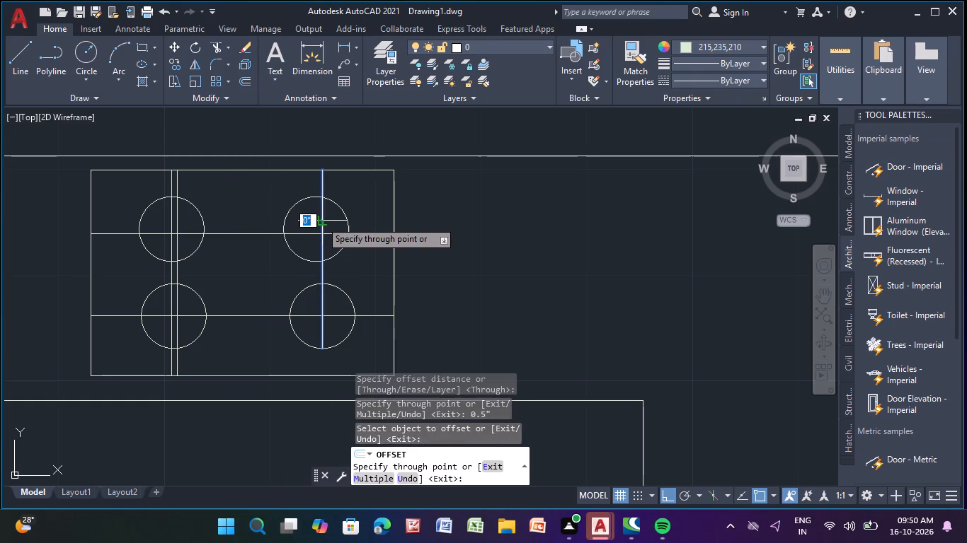
key(0)
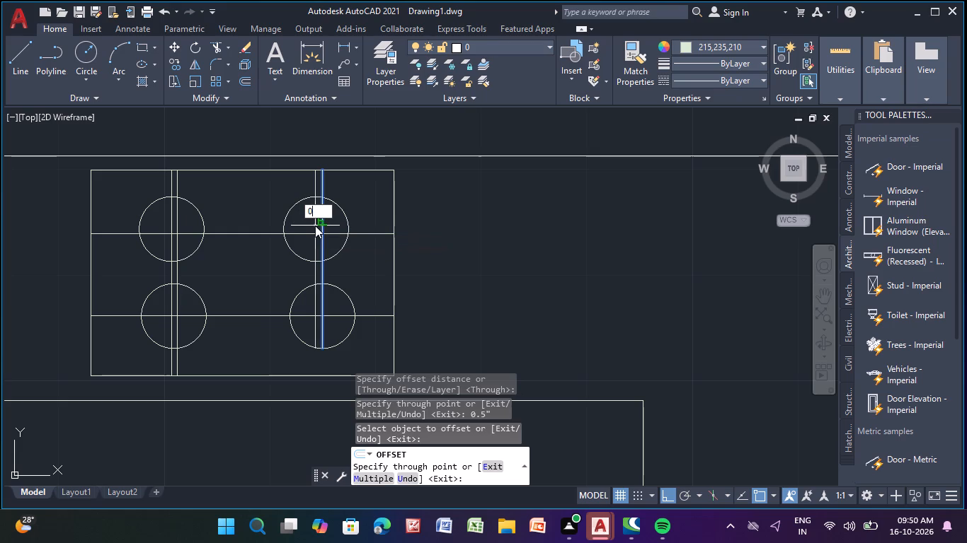
text(.5")
key(Return)
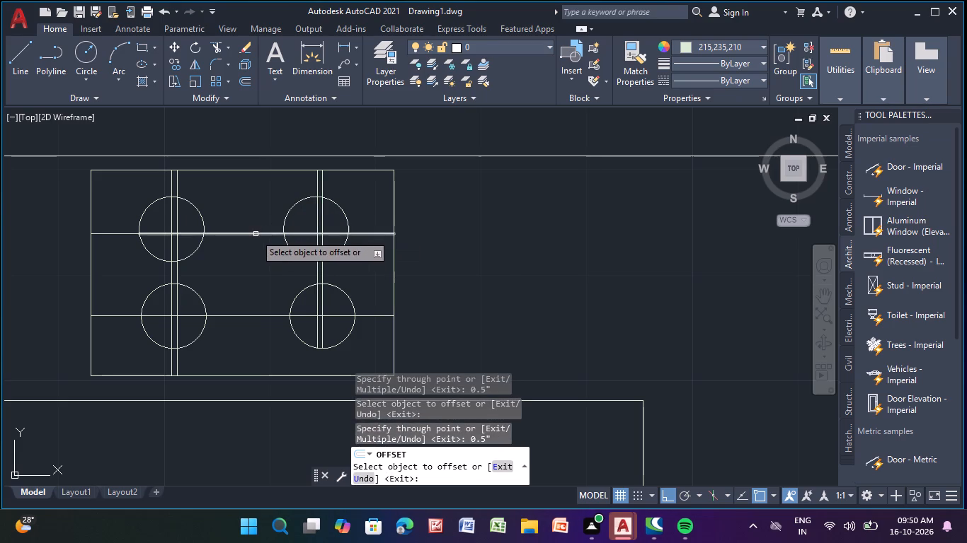
Offset the two horizontal grate lines across the upper and lower burners 0.5" downward each.
click(255, 234)
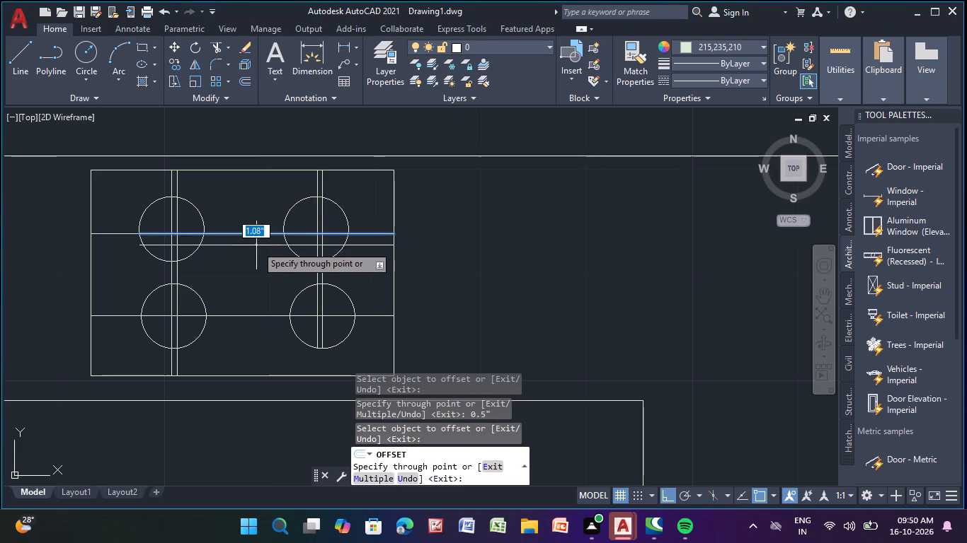
text(0.)
text(5")
key(Return)
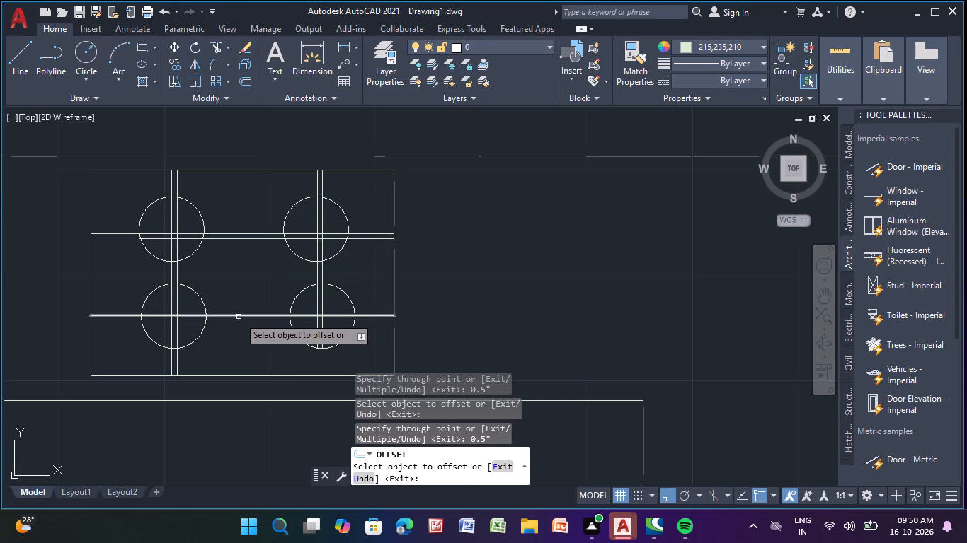
click(239, 317)
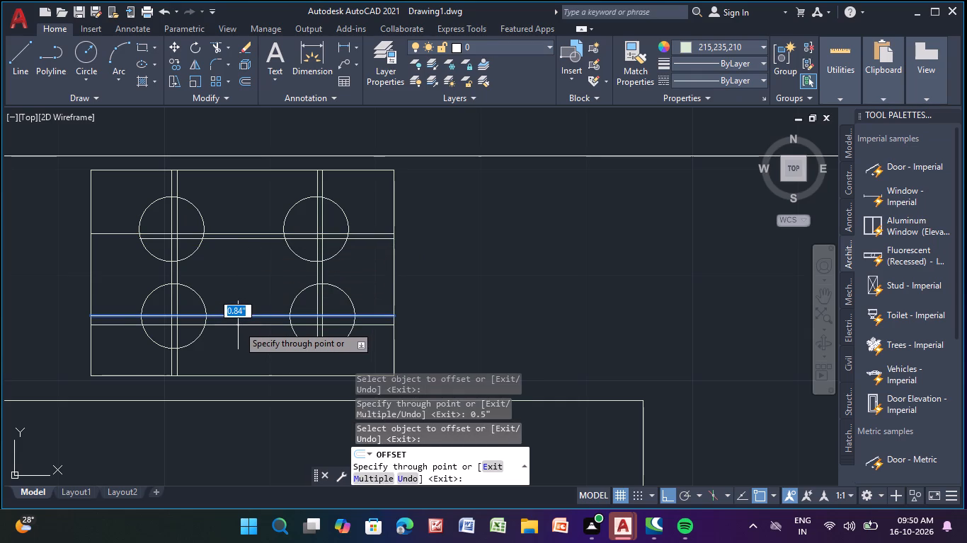
text(0.)
text(5")
key(Return)
key(Escape)
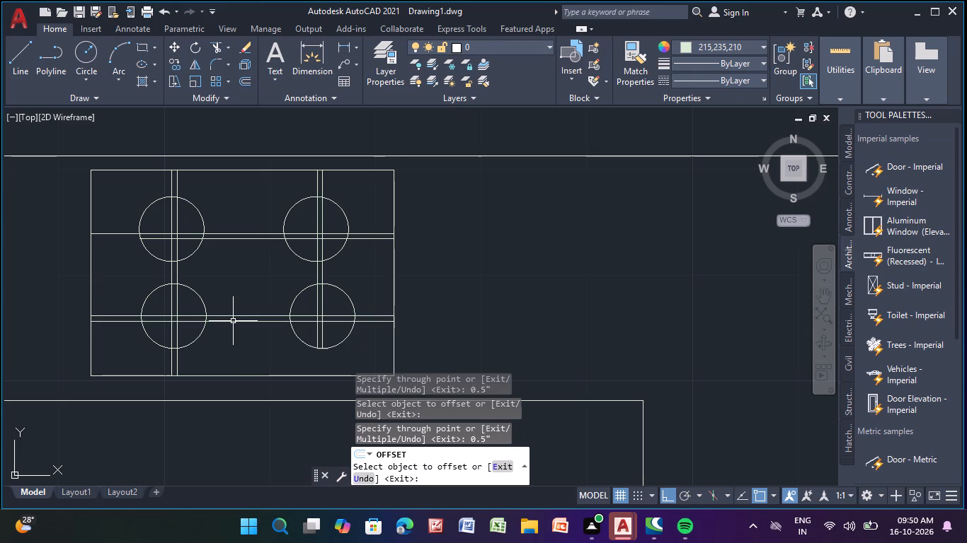
key(Escape)
Extend the newly offset line across the upper burners to the cooktop's left edge.
text(ex)
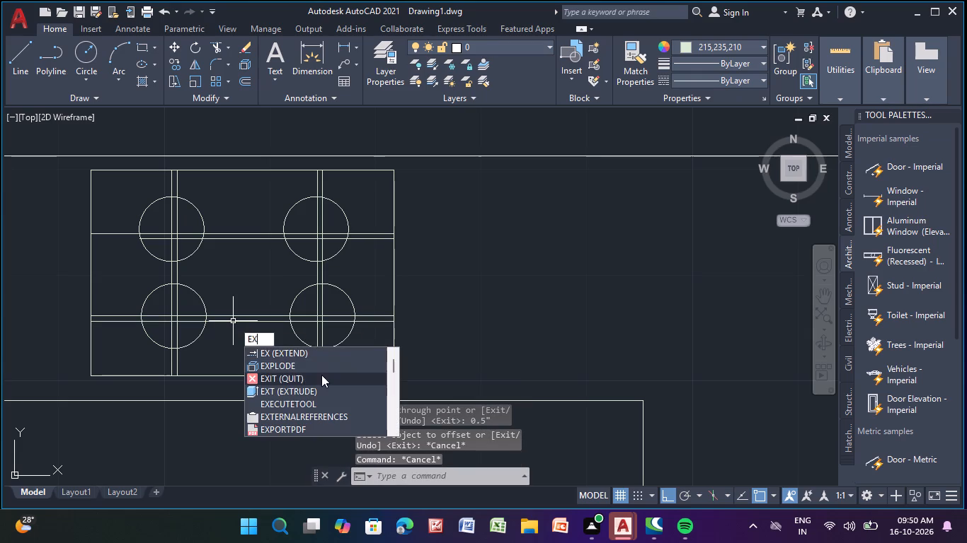
click(328, 356)
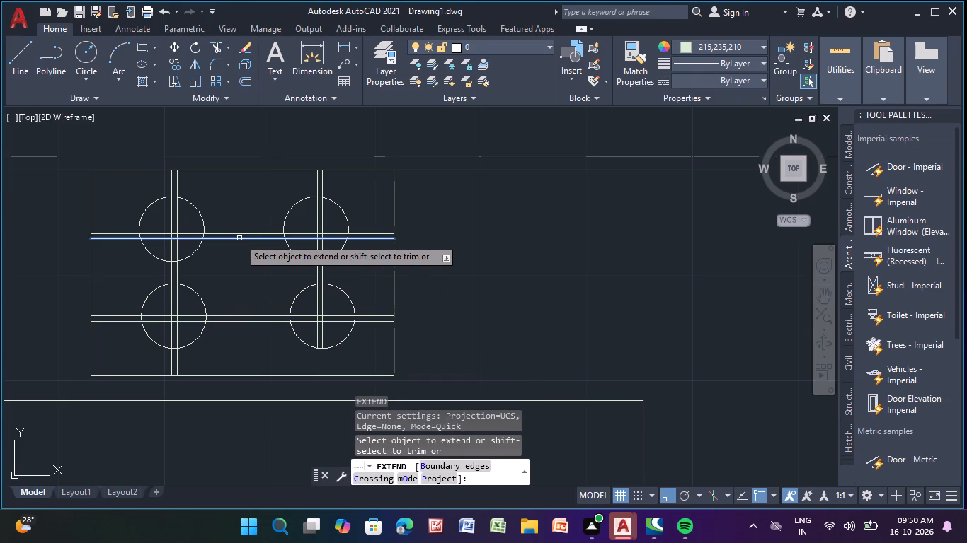
click(239, 238)
key(Escape)
key(Escape)
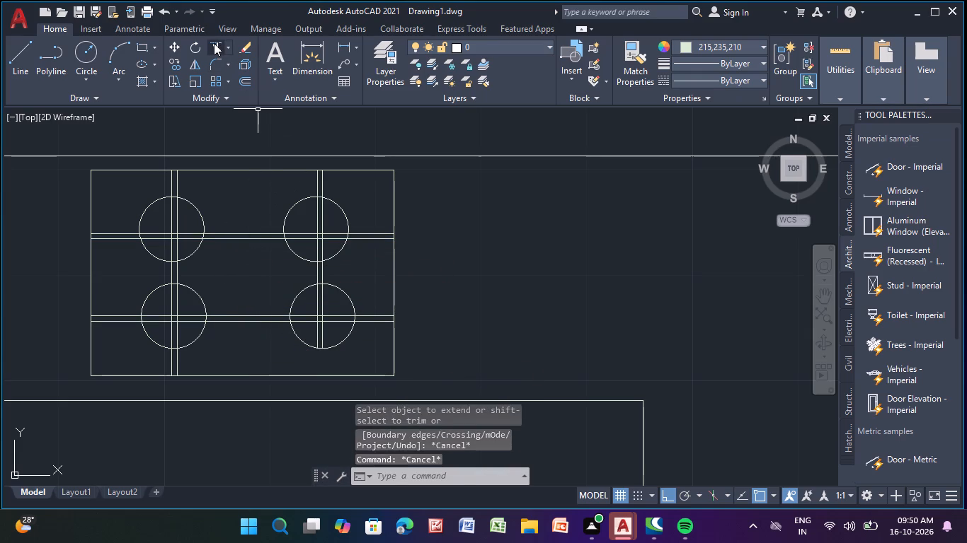
Trim all grate line segments inside the upper-left burner circle.
click(214, 42)
drag(185, 230, 177, 242)
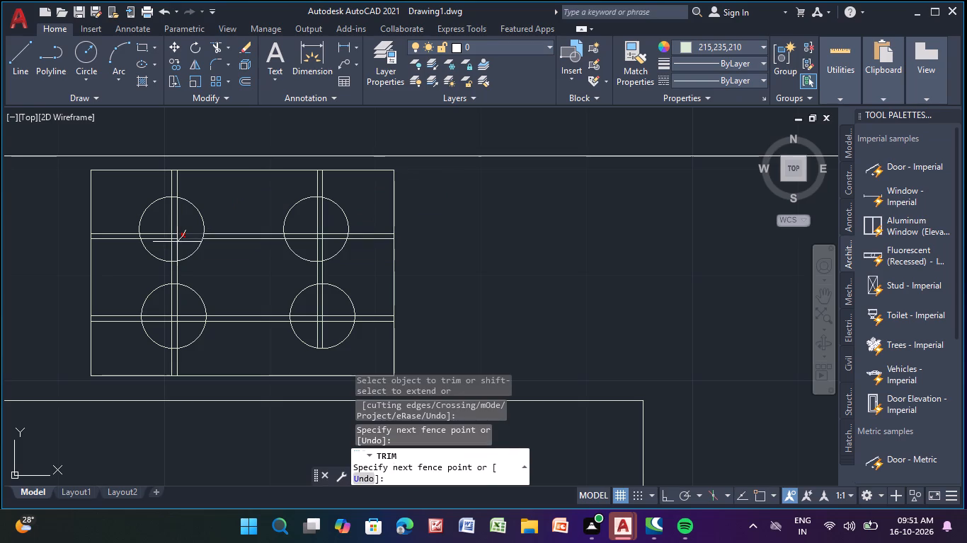
drag(177, 242, 176, 214)
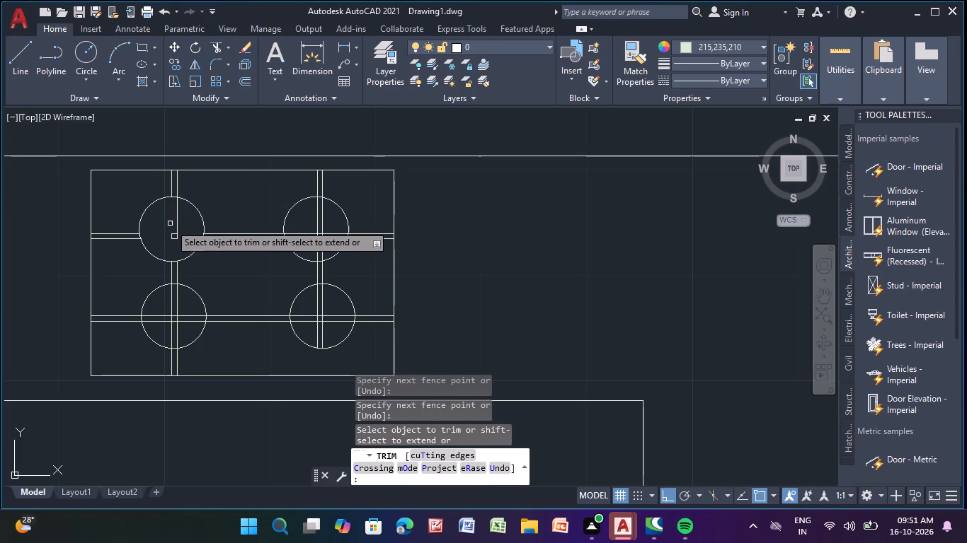
drag(174, 233, 173, 243)
click(176, 235)
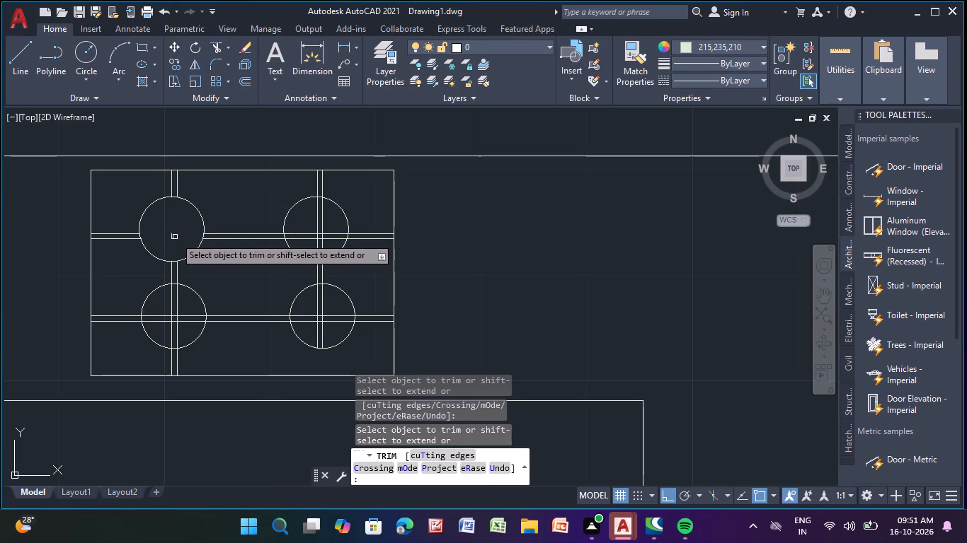
click(175, 238)
click(172, 238)
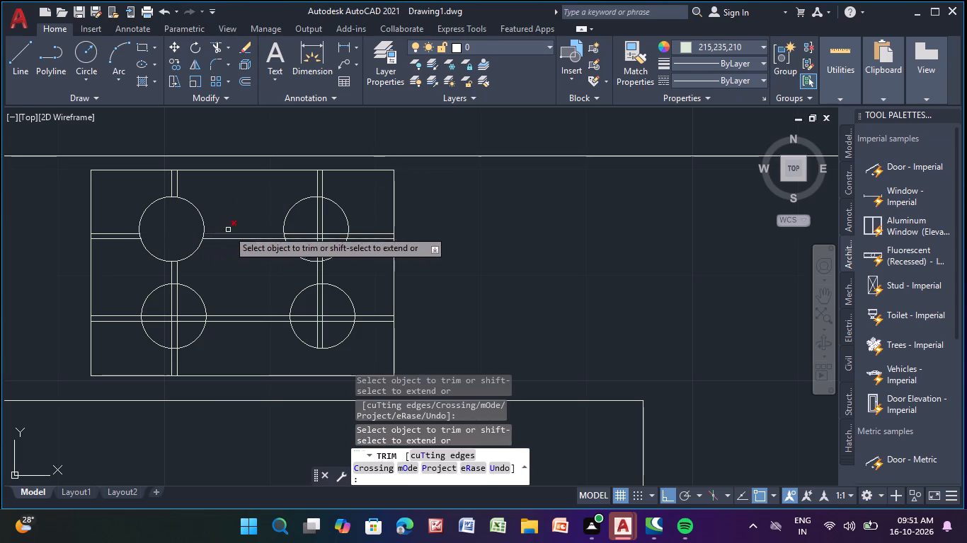
click(232, 220)
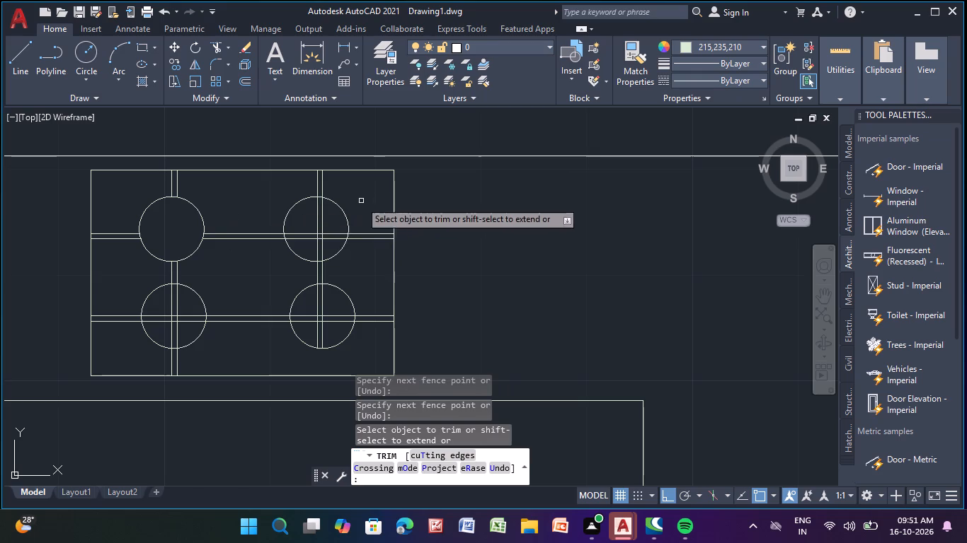
Trim all grate line segments inside the upper-right burner circle.
drag(312, 214, 333, 246)
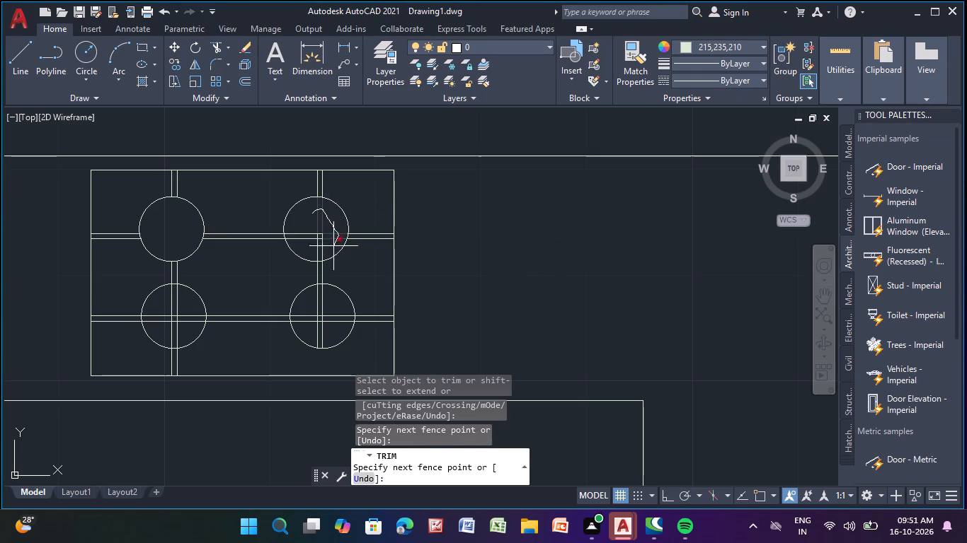
drag(333, 246, 327, 233)
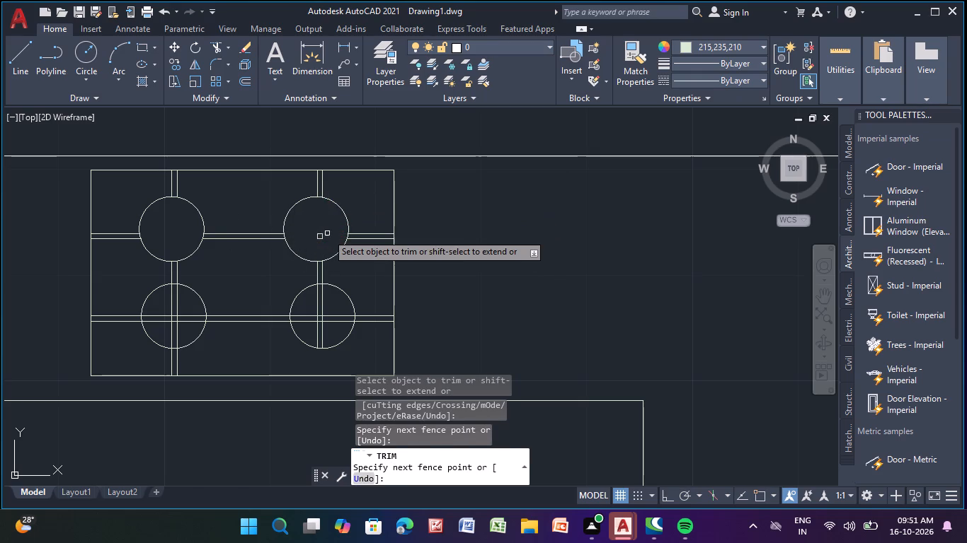
click(321, 238)
click(319, 235)
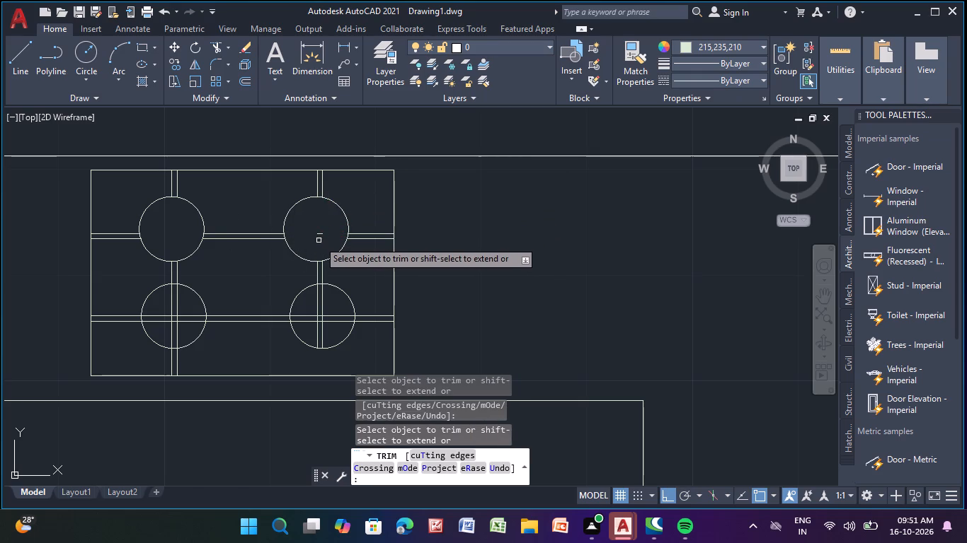
click(319, 240)
click(320, 234)
Trim all grate line segments inside the lower-right burner circle.
middle_drag(311, 221, 309, 216)
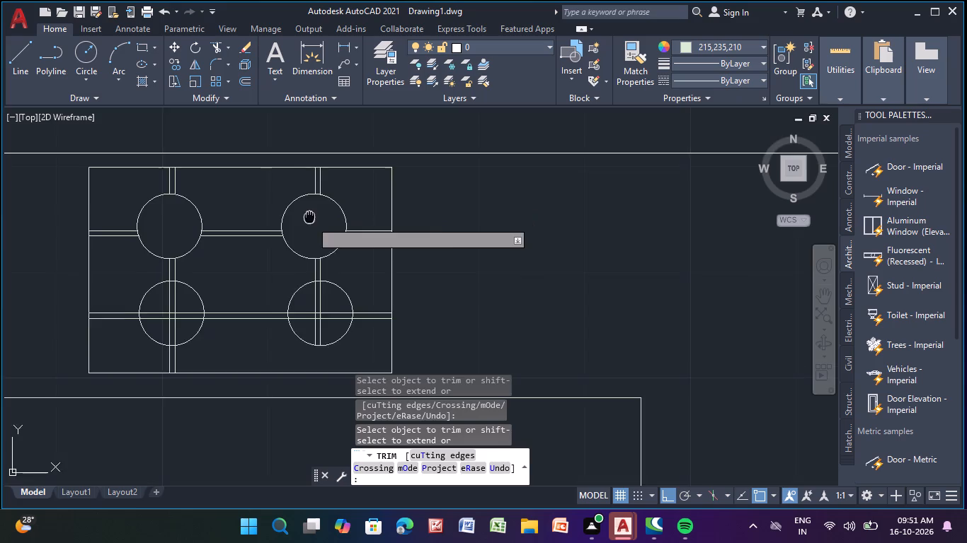
middle_drag(309, 216, 320, 151)
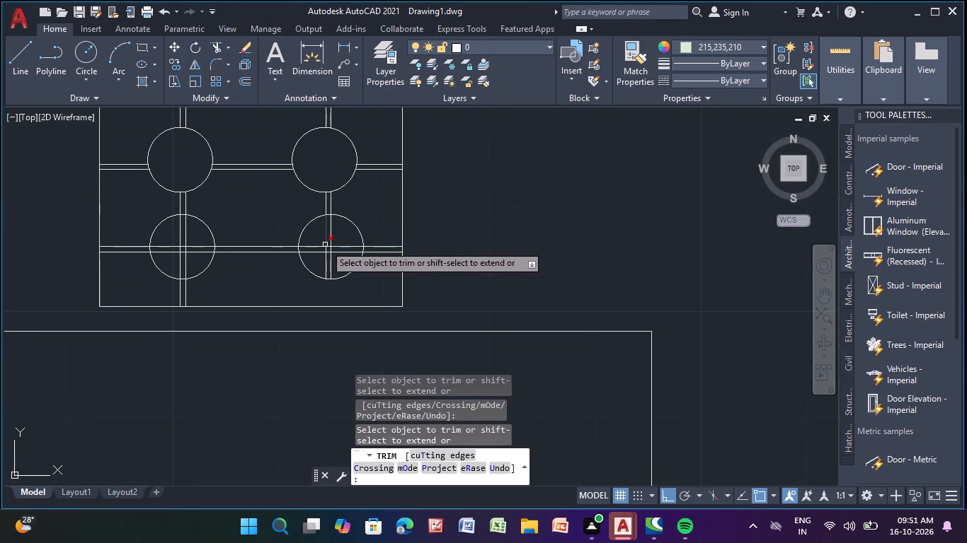
drag(319, 230, 349, 261)
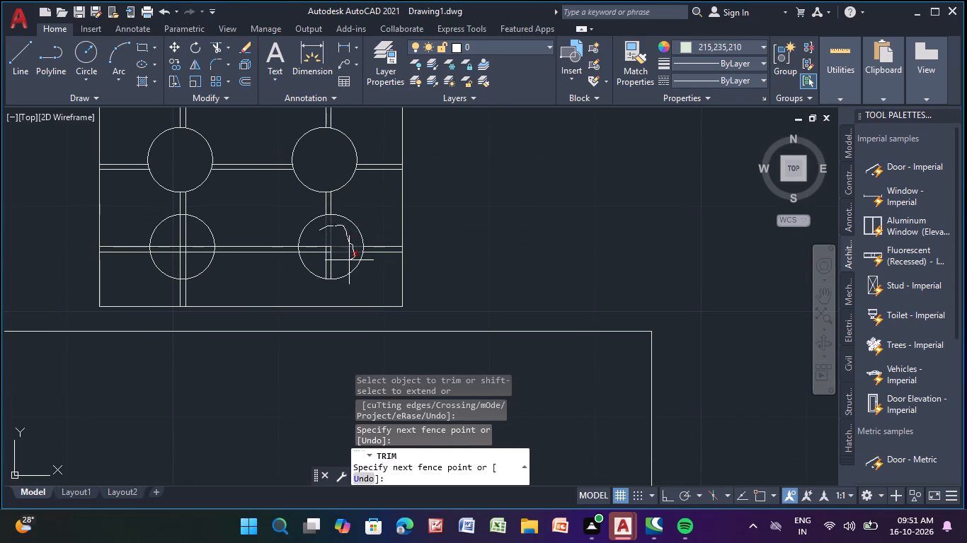
drag(349, 261, 336, 240)
click(326, 253)
click(333, 250)
click(326, 250)
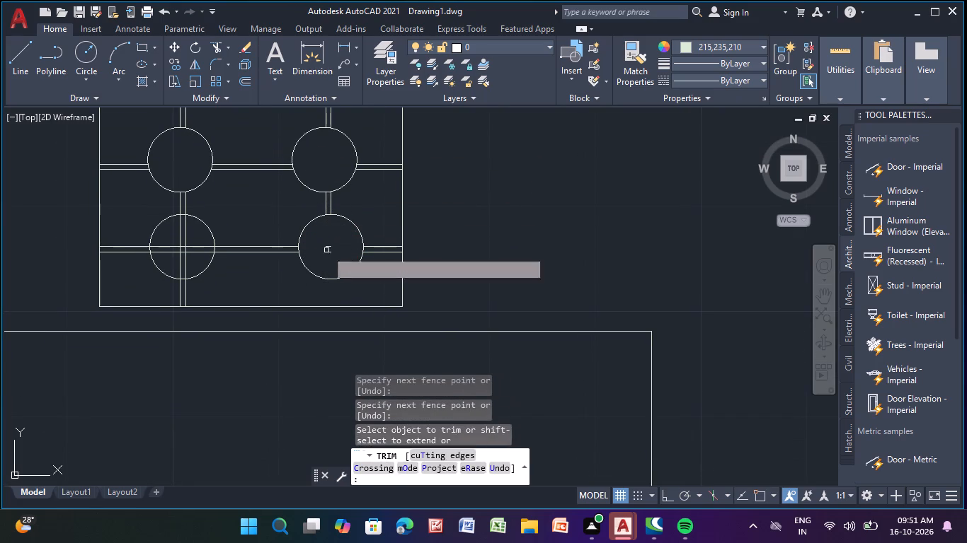
drag(327, 244, 328, 258)
Trim all grate line segments inside the lower-left burner circle and end the Trim command.
middle_drag(323, 251, 390, 201)
drag(237, 187, 237, 186)
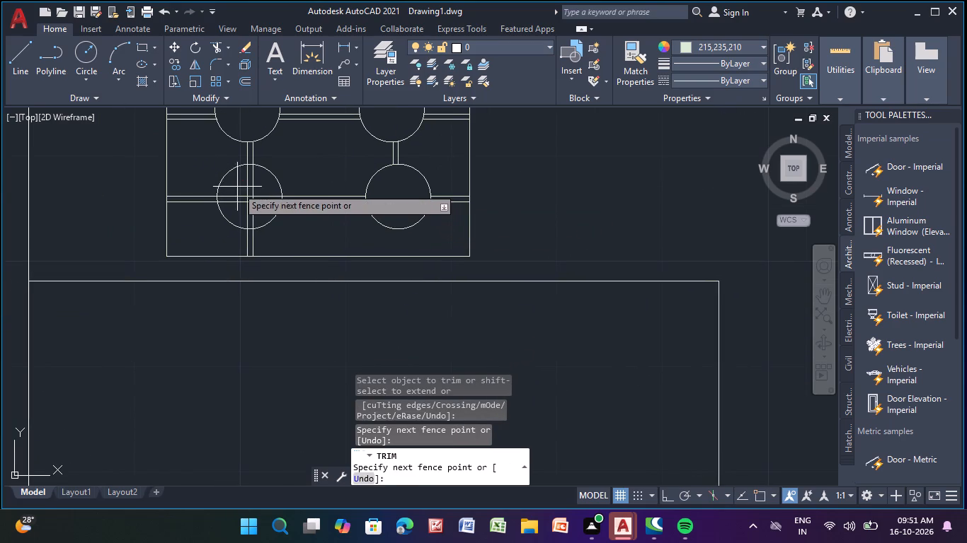
drag(237, 186, 241, 199)
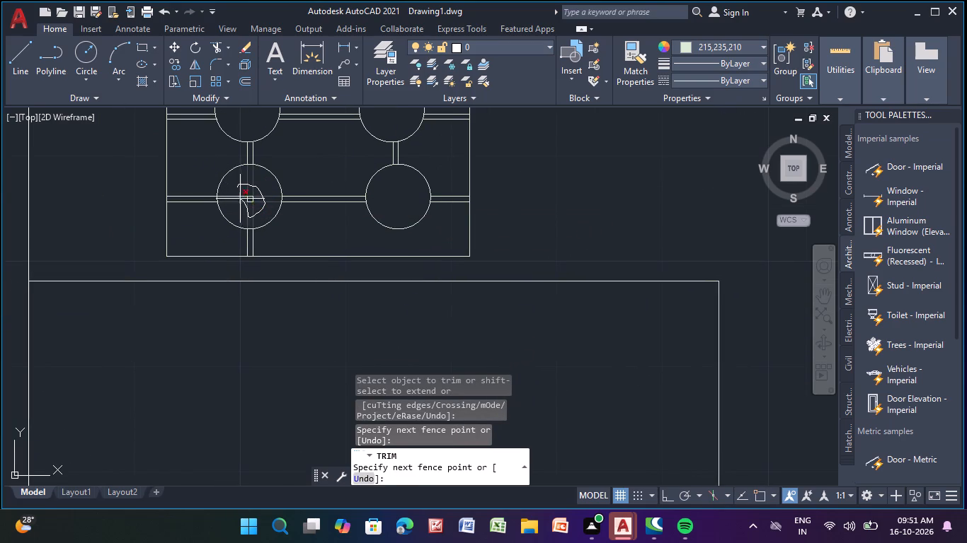
drag(241, 199, 248, 202)
drag(246, 197, 253, 200)
click(253, 199)
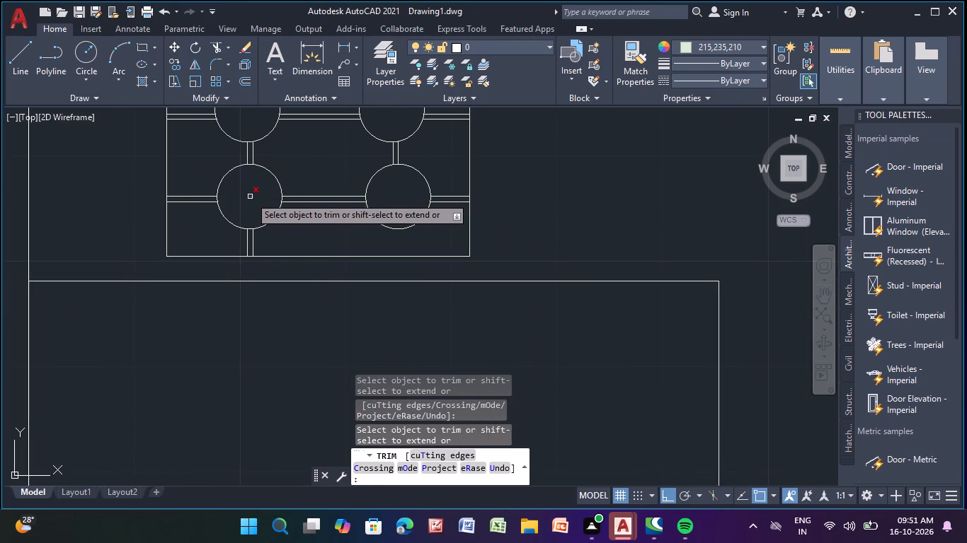
click(250, 195)
key(Escape)
Draw a vertical line from the bottom of the lower-right burner to the cooktop's bottom edge, aligned with the left grate line above that burner.
scroll(257, 192, down, 2)
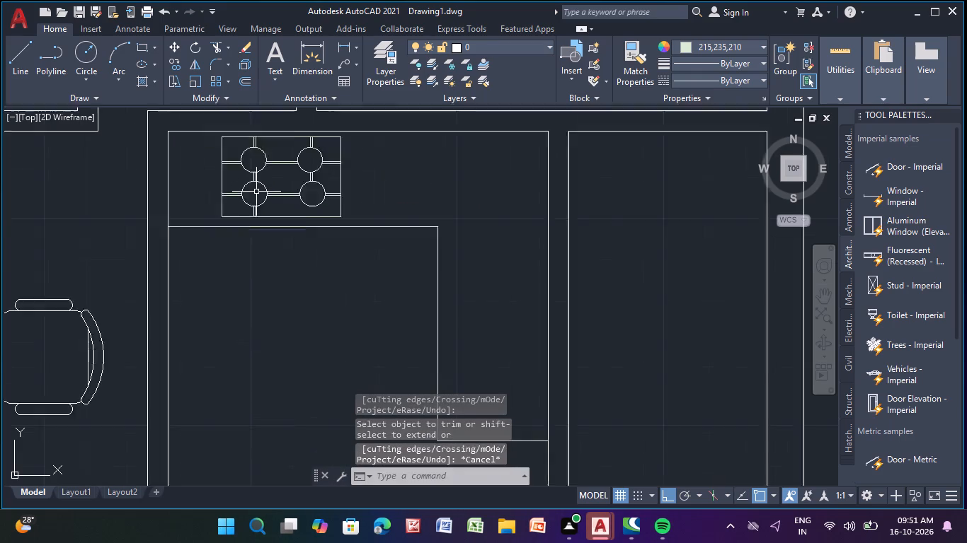
scroll(256, 192, down, 1)
scroll(302, 187, up, 2)
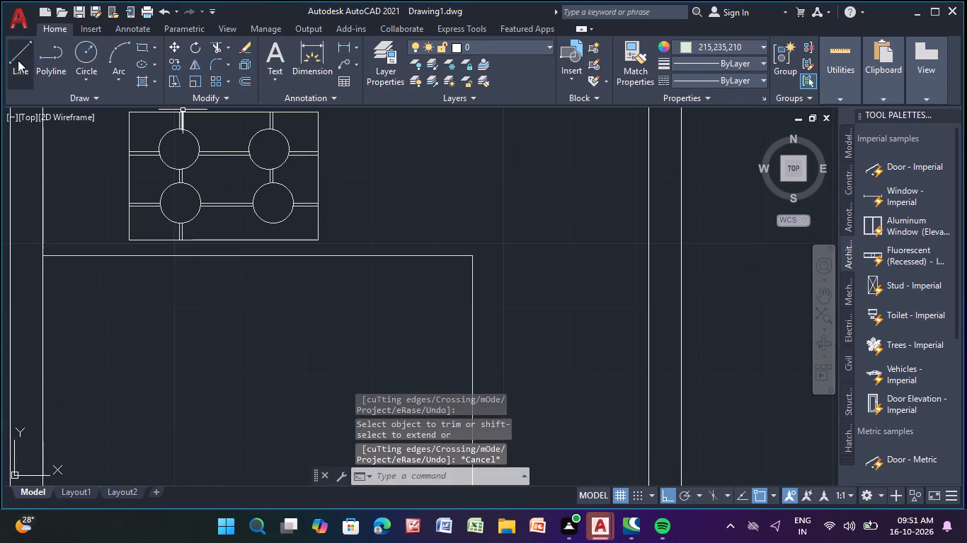
click(17, 60)
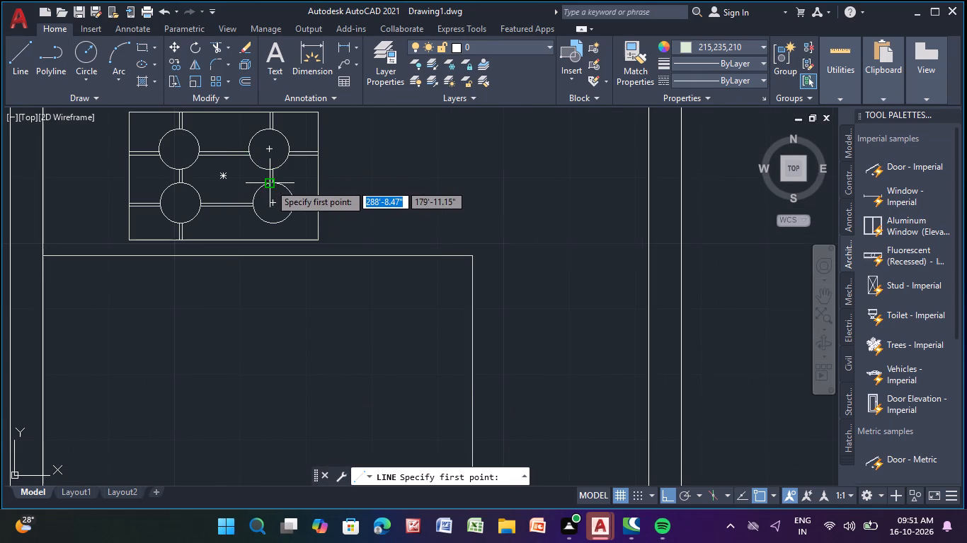
scroll(270, 184, up, 2)
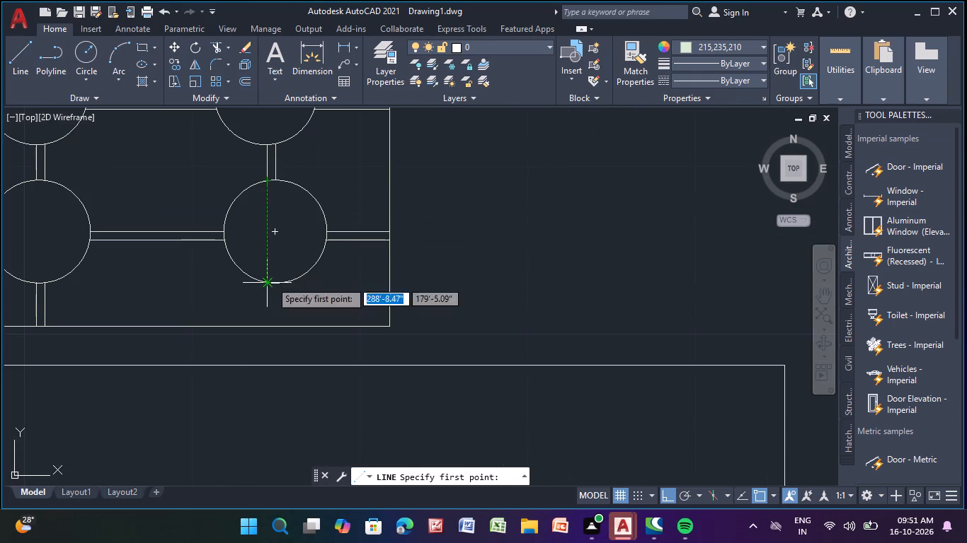
click(270, 281)
click(265, 321)
key(Escape)
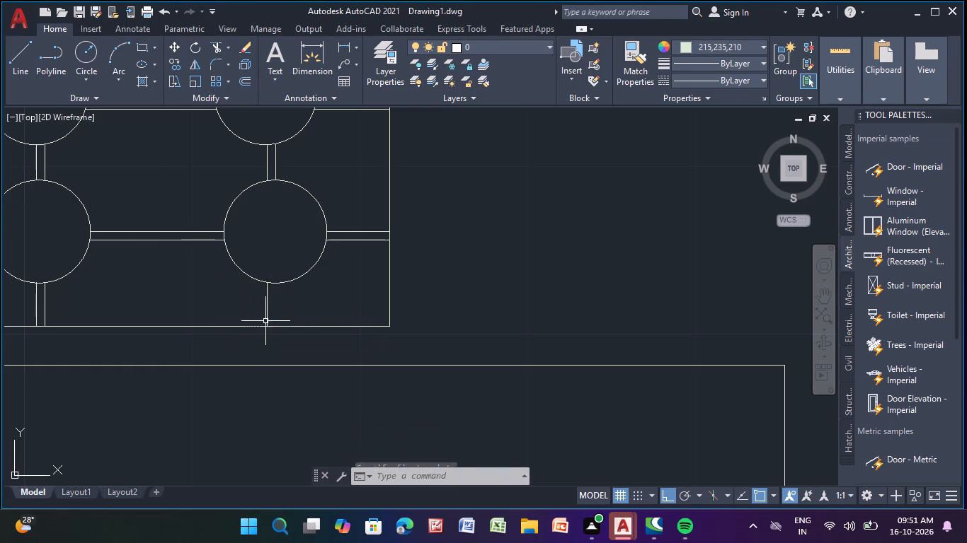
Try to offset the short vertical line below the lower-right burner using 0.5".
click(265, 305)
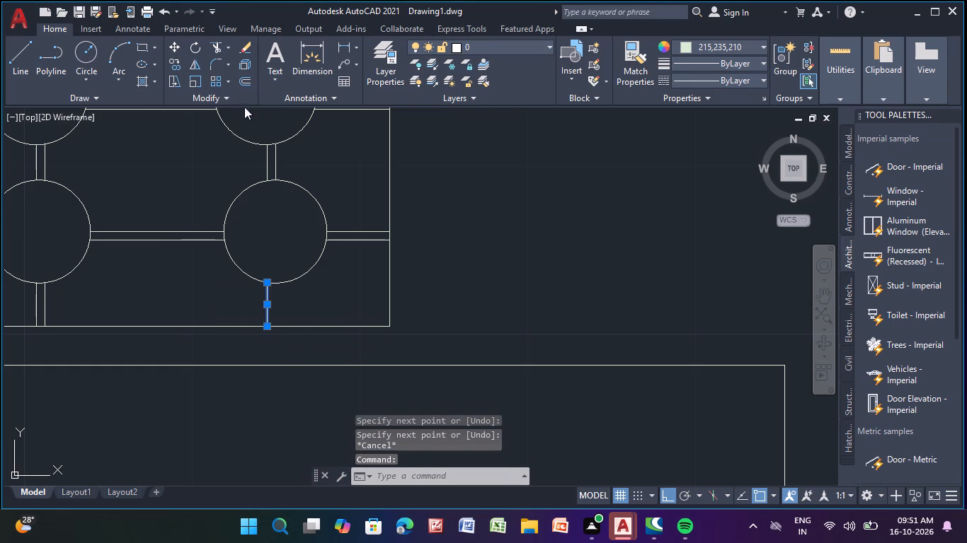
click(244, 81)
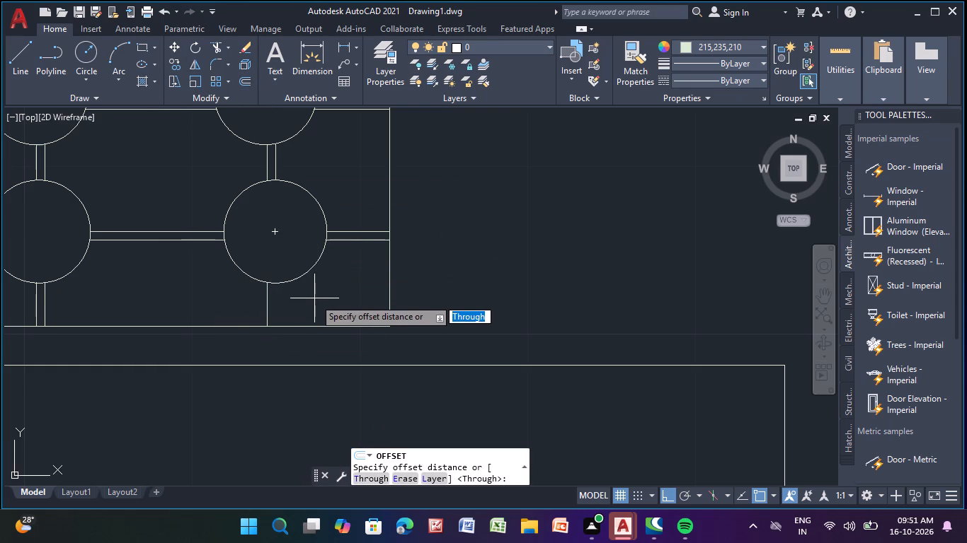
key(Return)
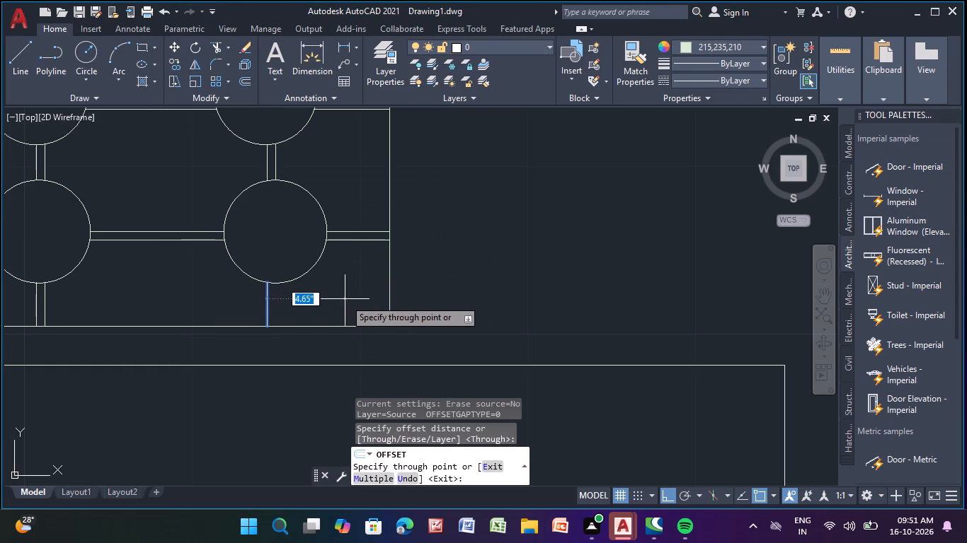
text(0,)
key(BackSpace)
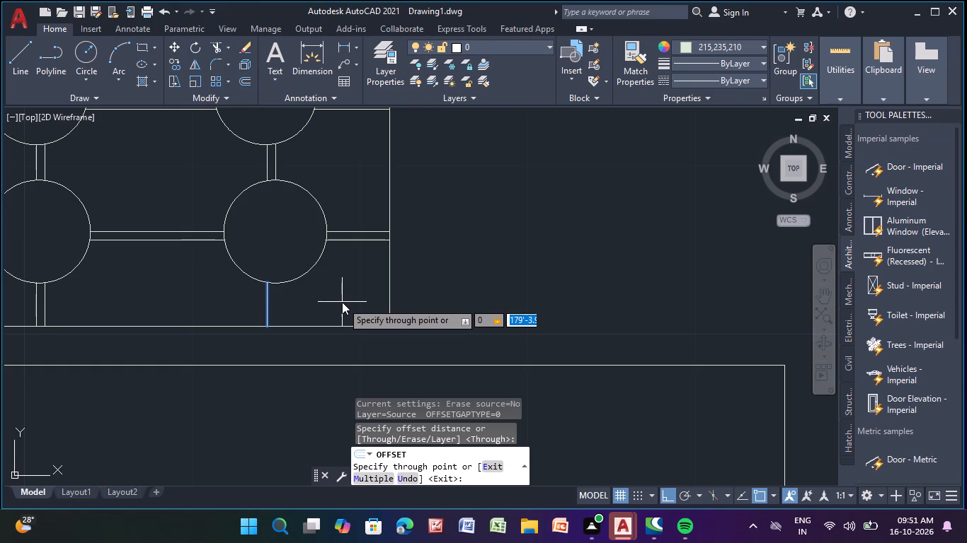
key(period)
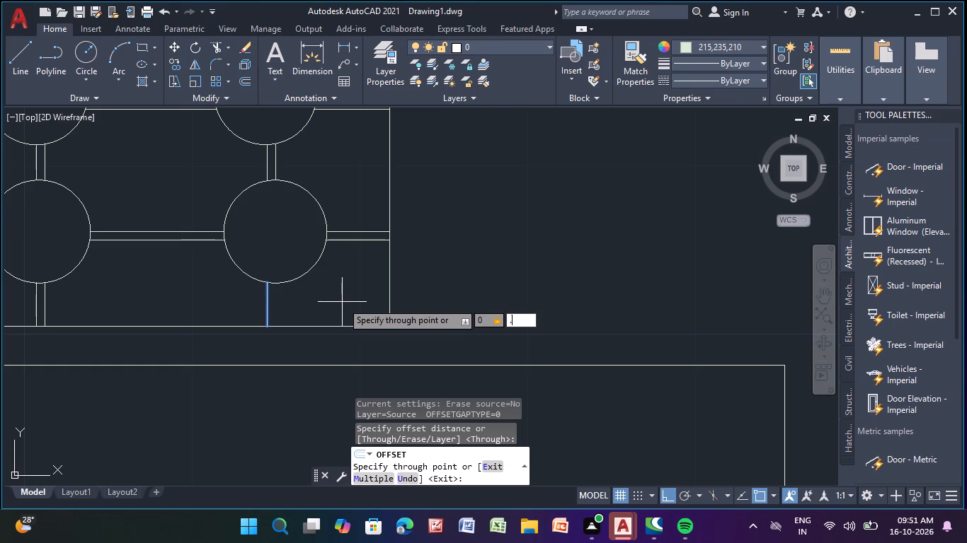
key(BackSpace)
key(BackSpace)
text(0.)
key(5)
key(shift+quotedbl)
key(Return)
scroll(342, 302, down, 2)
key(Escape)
Draw a second vertical line about 2.6" long from the lower-right burner to the cooktop's bottom edge, aligned with the right grate line above.
click(23, 58)
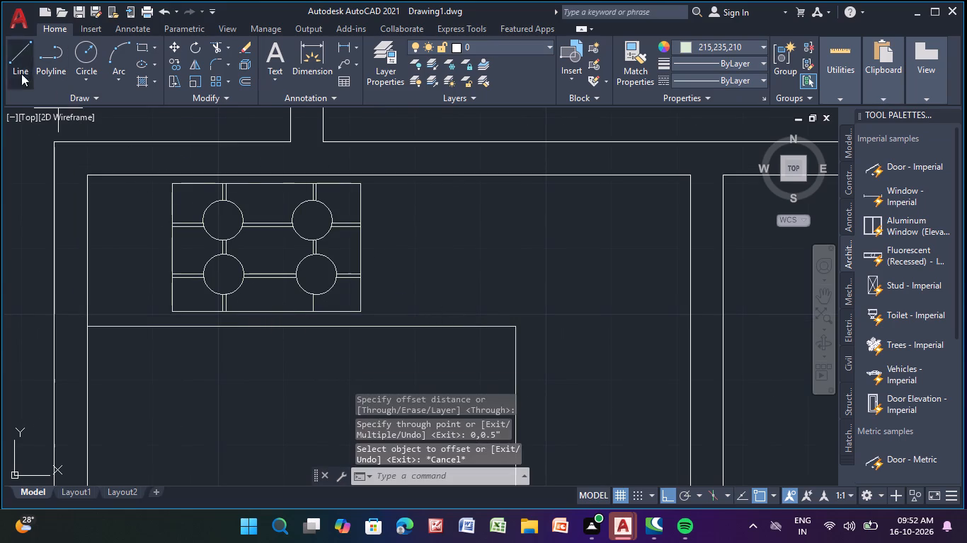
scroll(312, 259, up, 2)
middle_drag(312, 259, 197, 178)
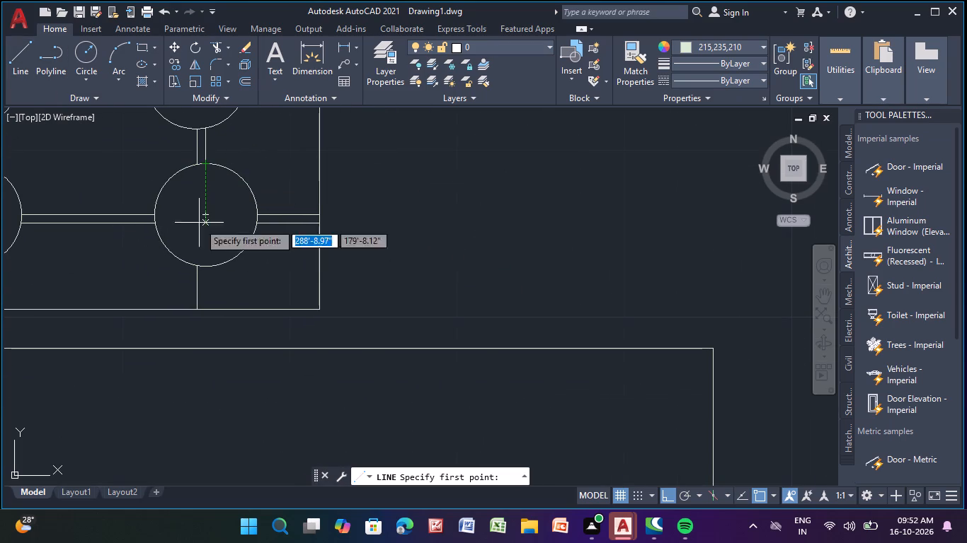
click(206, 264)
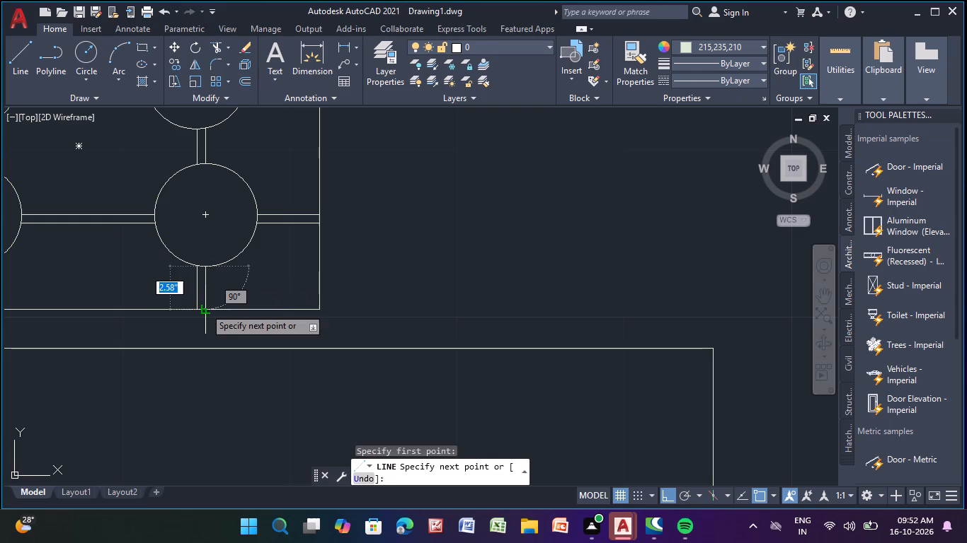
click(205, 308)
key(Escape)
Draw a rectangle about 11" wide by 14" high on the right leg of the kitchen counter as the sink outline.
scroll(205, 308, down, 5)
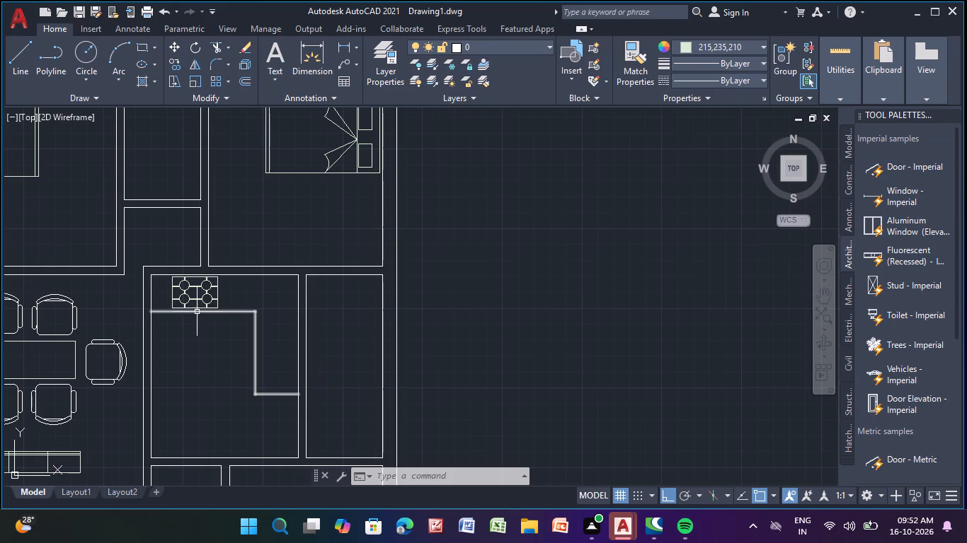
click(147, 48)
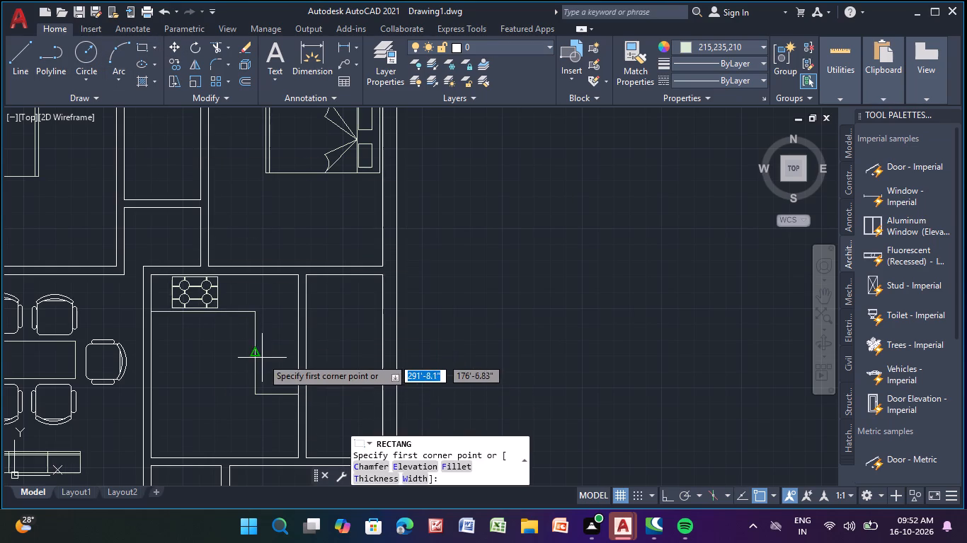
scroll(262, 358, up, 3)
middle_drag(269, 336, 229, 242)
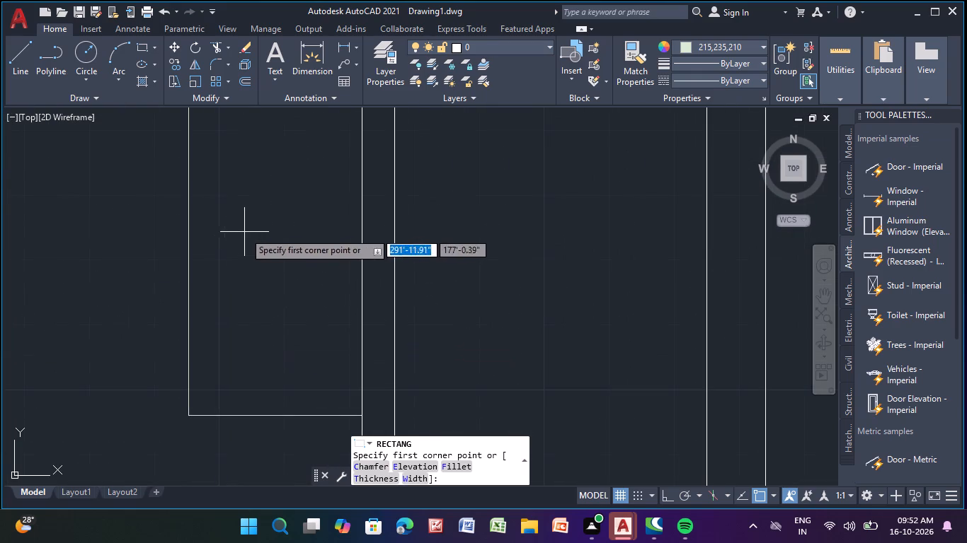
middle_drag(236, 262, 232, 293)
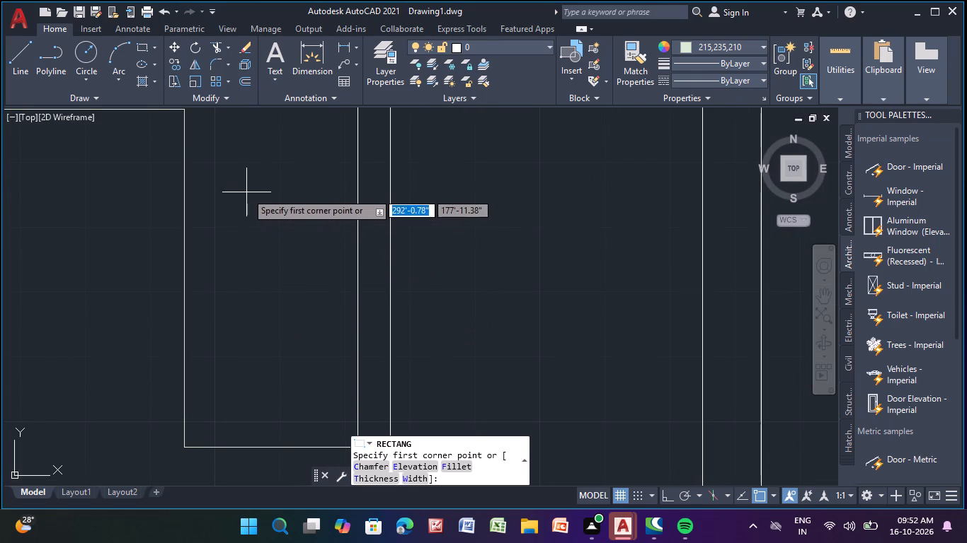
click(265, 218)
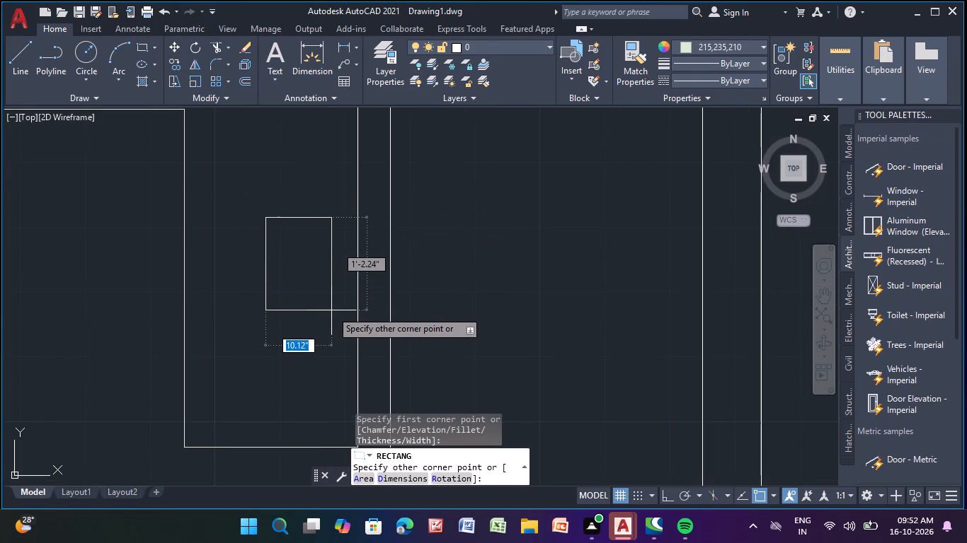
click(336, 310)
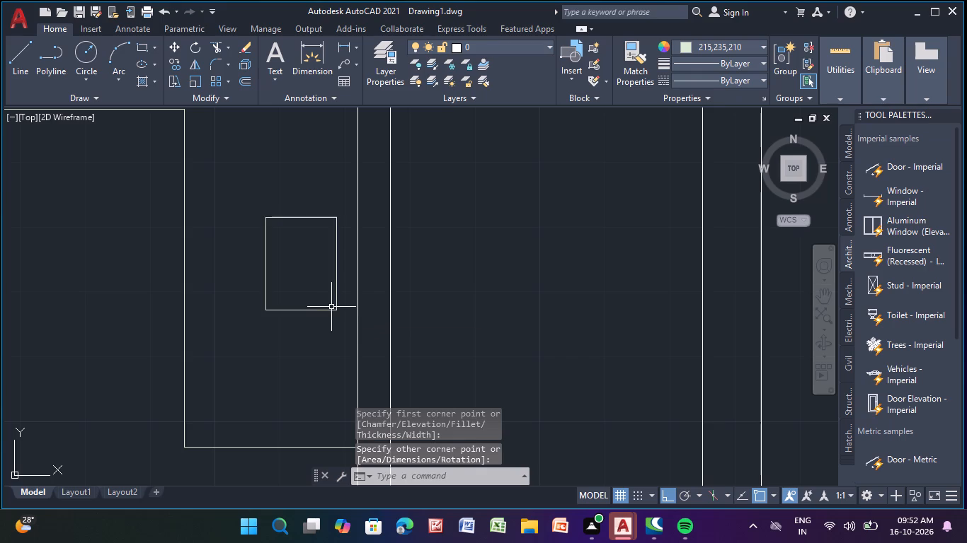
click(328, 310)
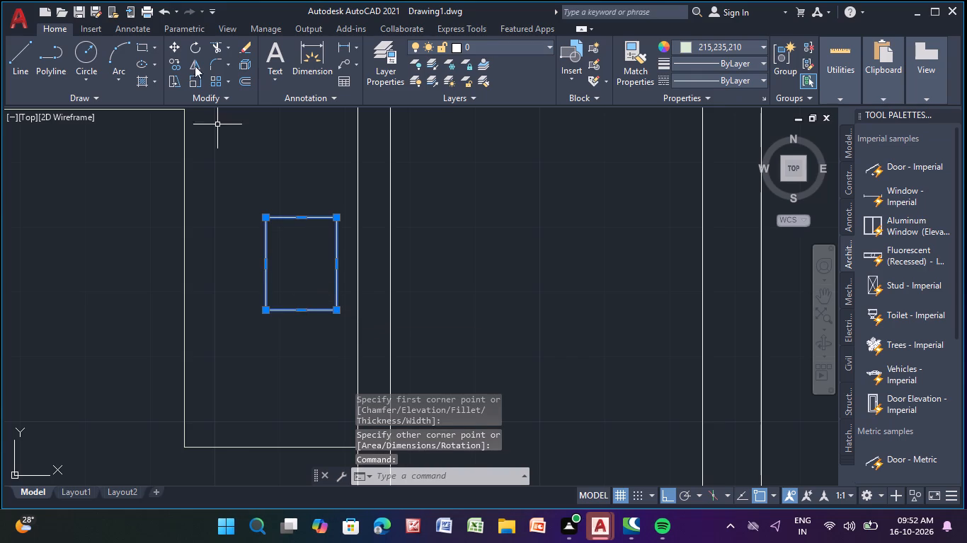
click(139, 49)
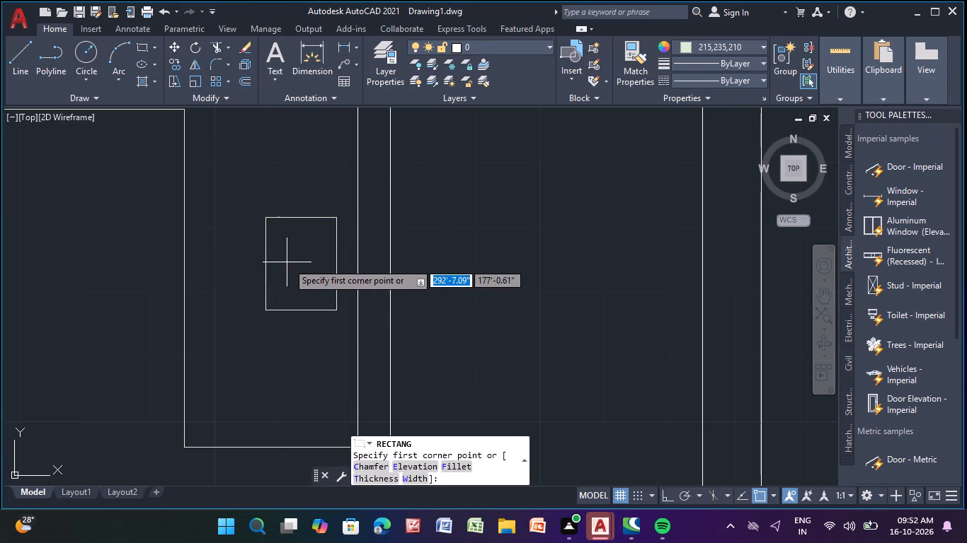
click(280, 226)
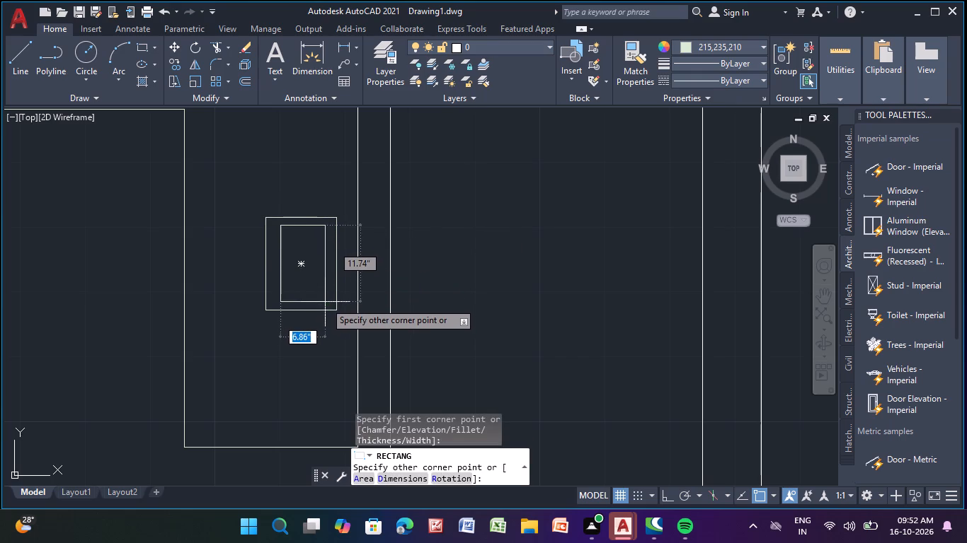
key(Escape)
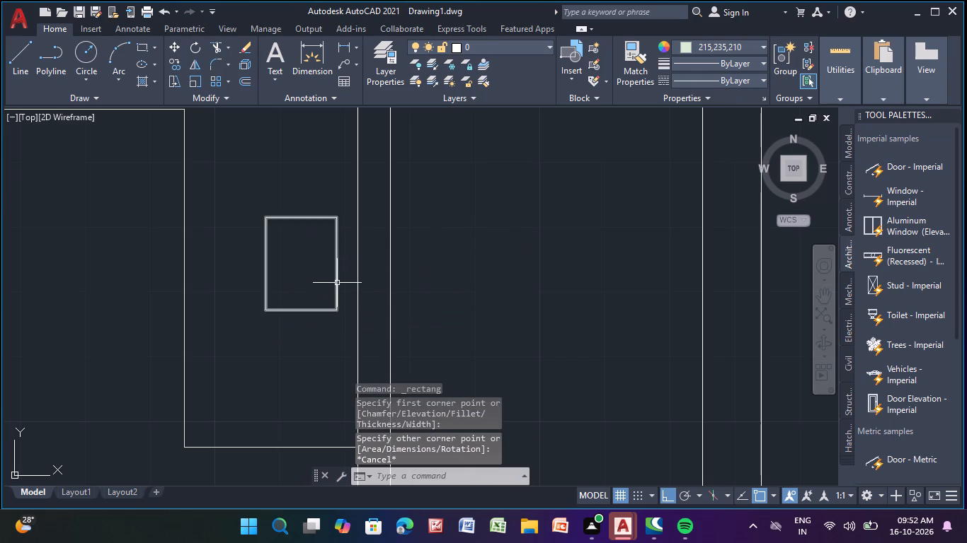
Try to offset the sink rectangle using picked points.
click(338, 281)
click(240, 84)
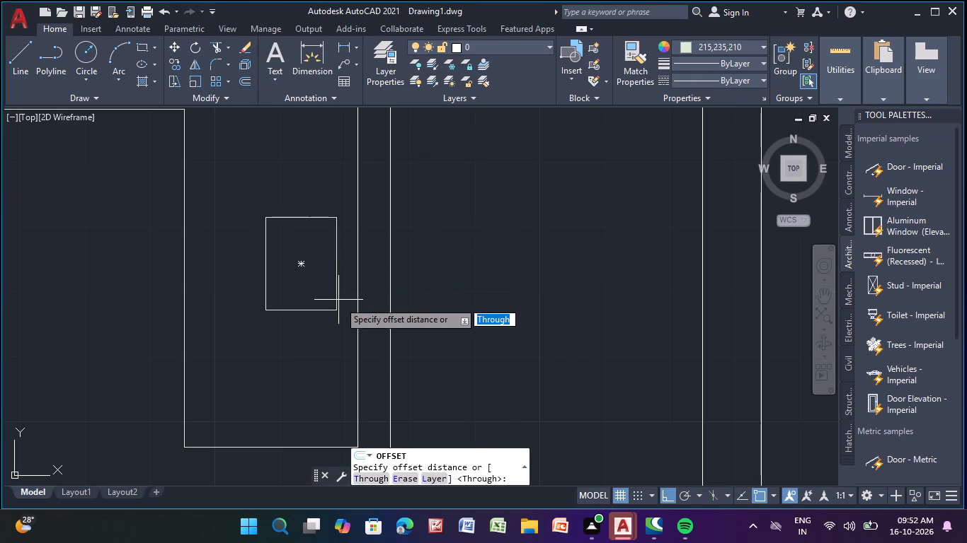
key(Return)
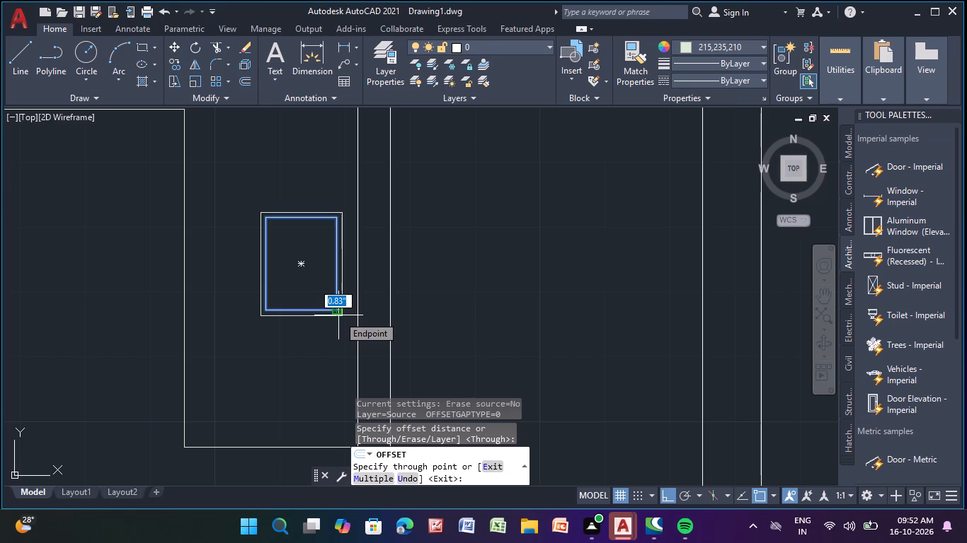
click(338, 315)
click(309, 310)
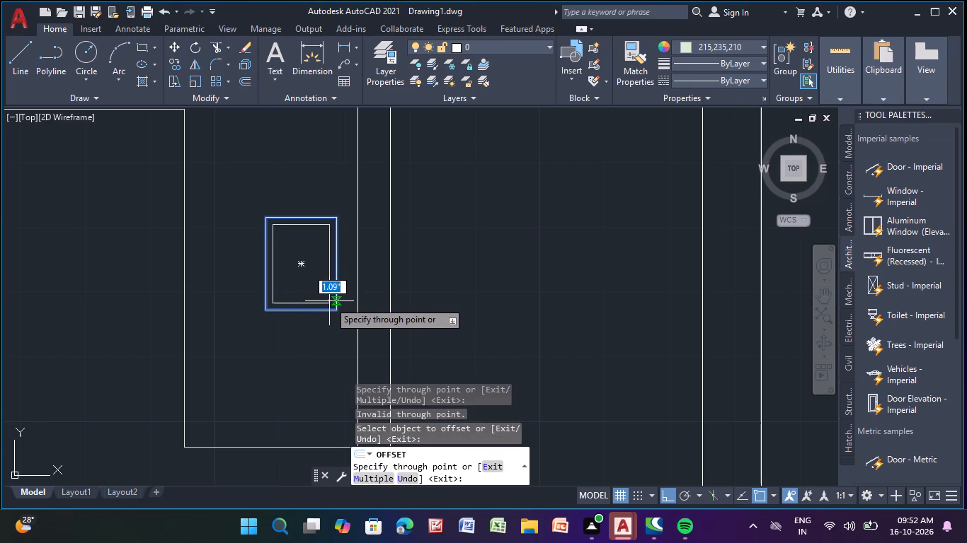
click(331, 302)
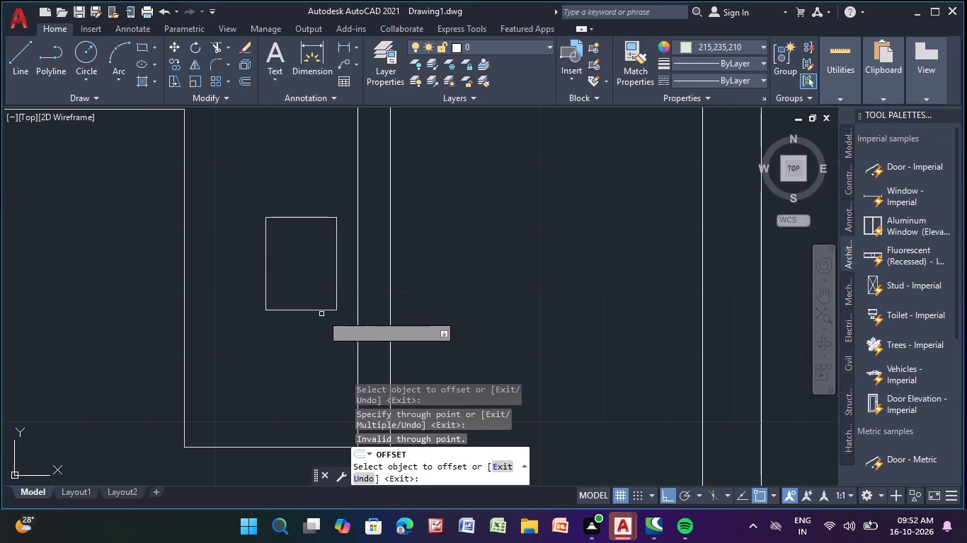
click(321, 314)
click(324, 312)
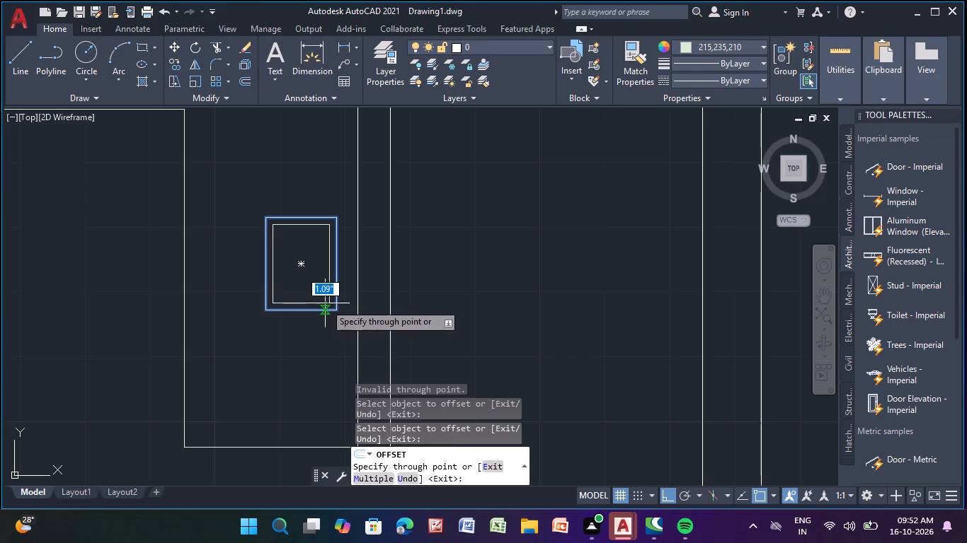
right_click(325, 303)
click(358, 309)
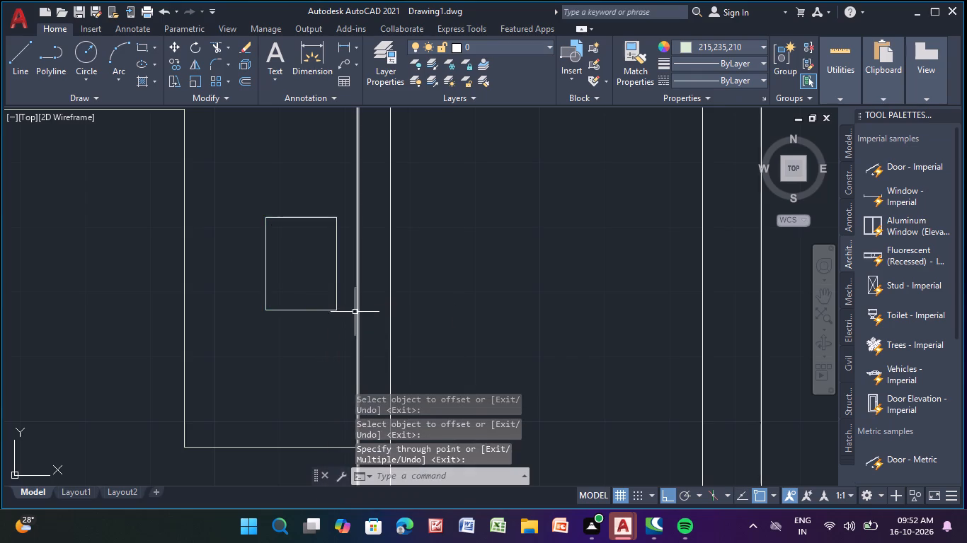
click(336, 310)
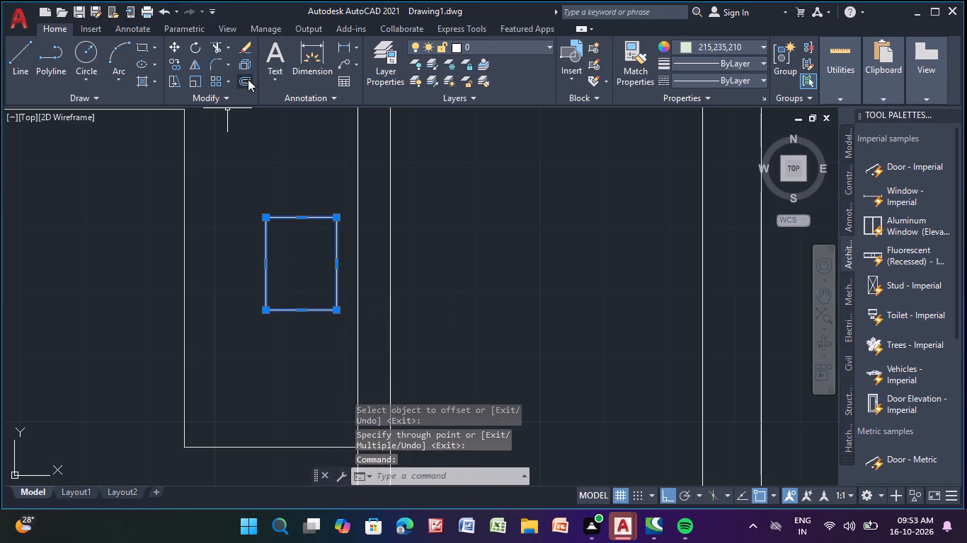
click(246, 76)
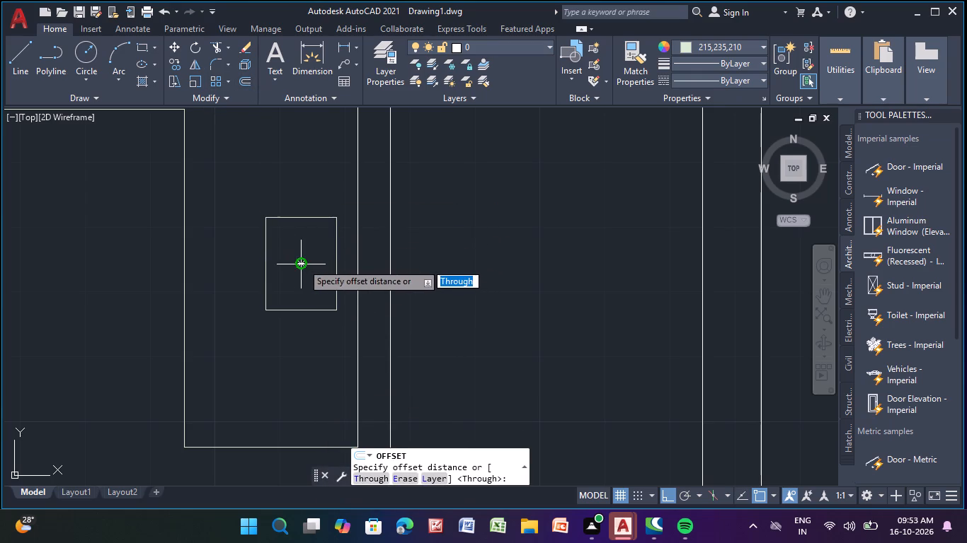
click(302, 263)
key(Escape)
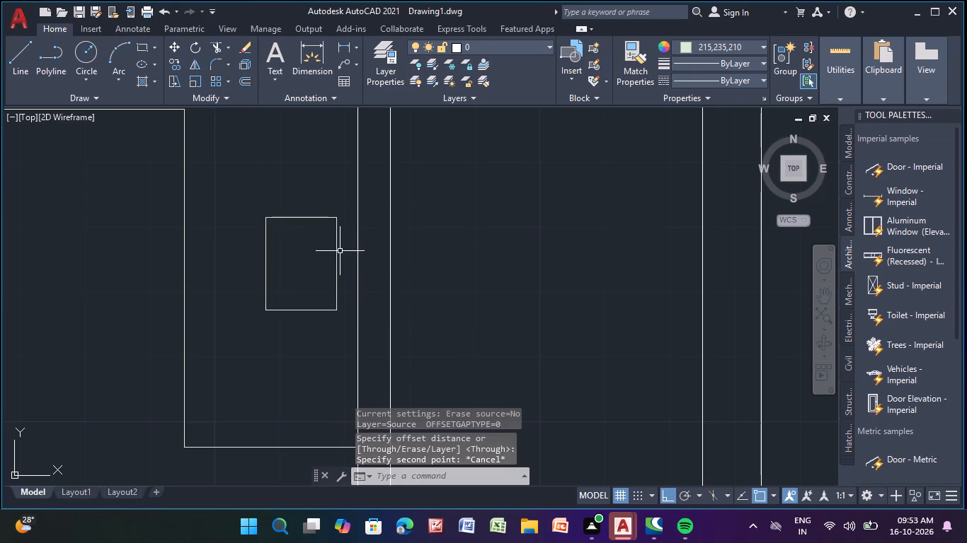
Offset the sink rectangle 0.5" inward to form the inner basin outline.
click(336, 251)
click(247, 76)
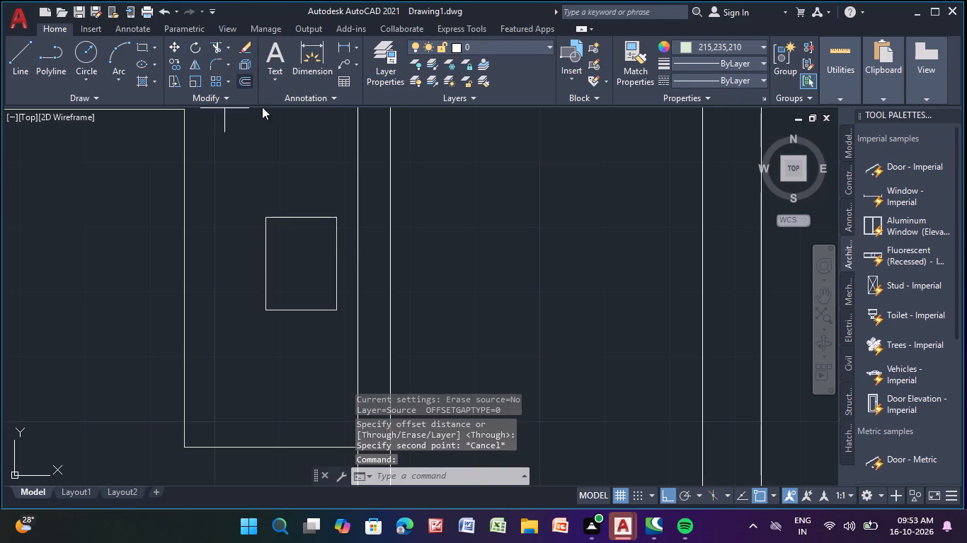
key(Return)
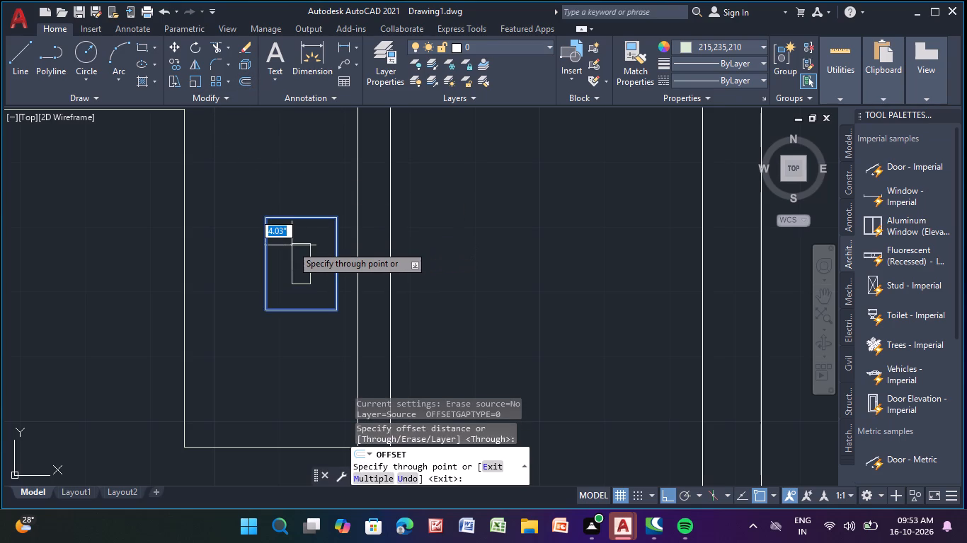
text(0.5")
key(Return)
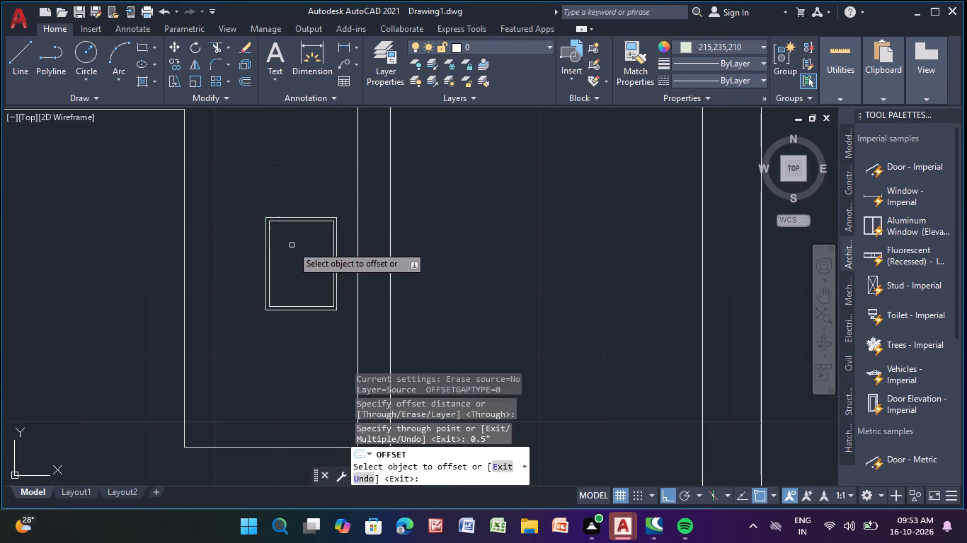
key(Escape)
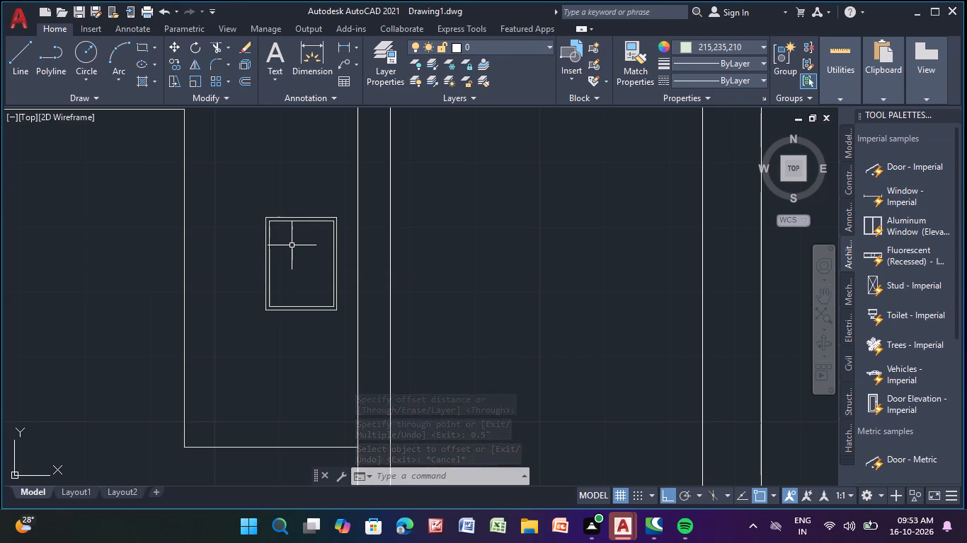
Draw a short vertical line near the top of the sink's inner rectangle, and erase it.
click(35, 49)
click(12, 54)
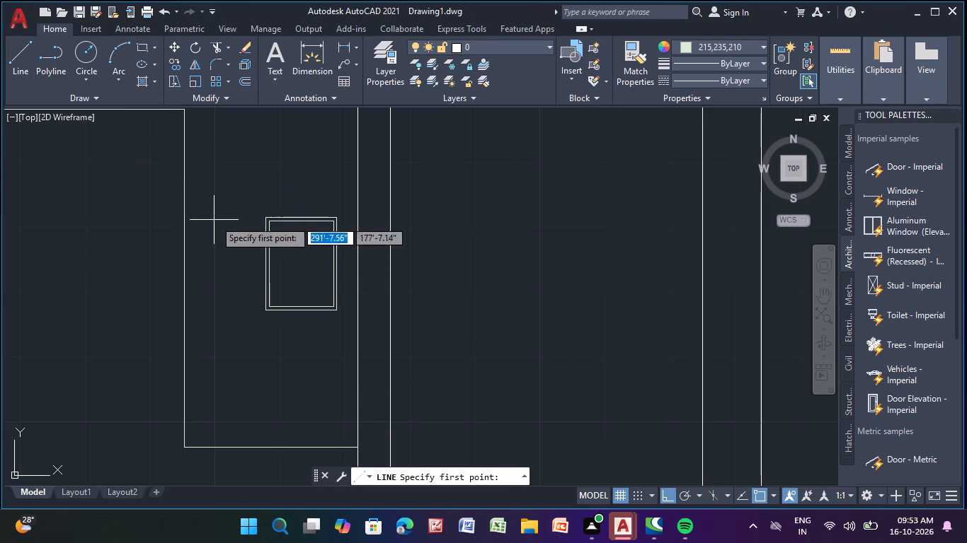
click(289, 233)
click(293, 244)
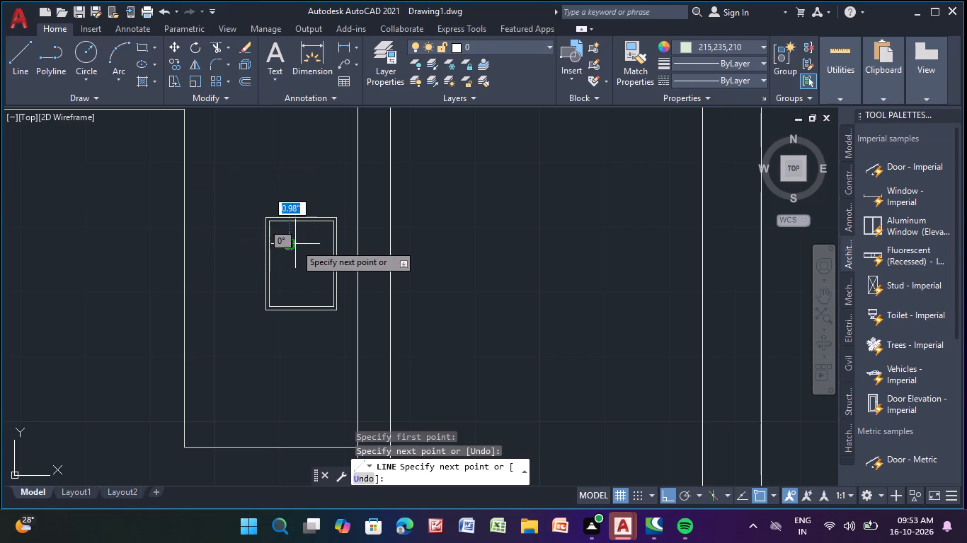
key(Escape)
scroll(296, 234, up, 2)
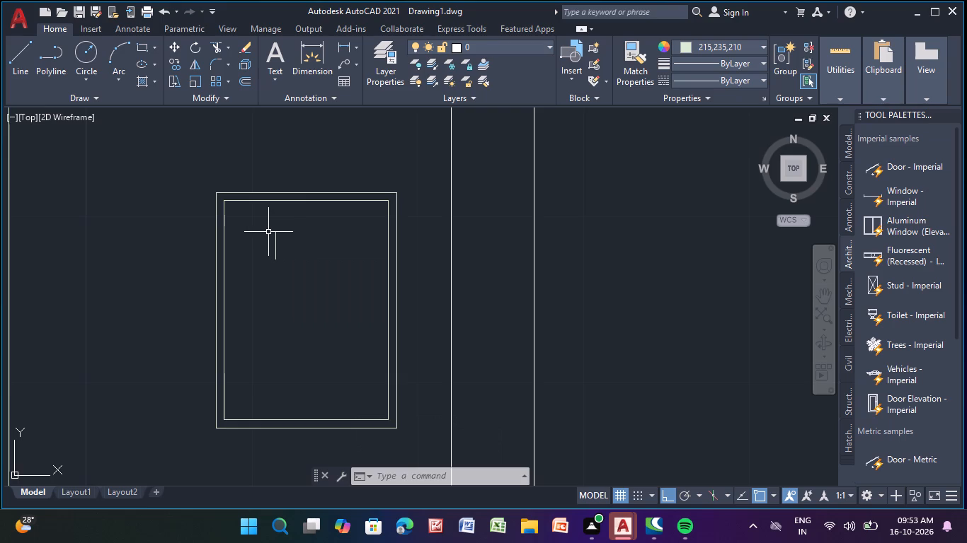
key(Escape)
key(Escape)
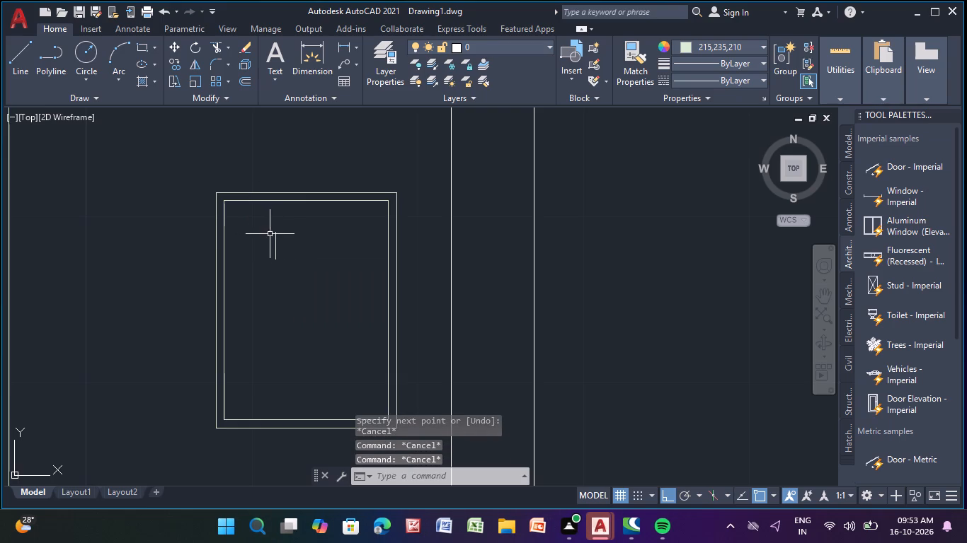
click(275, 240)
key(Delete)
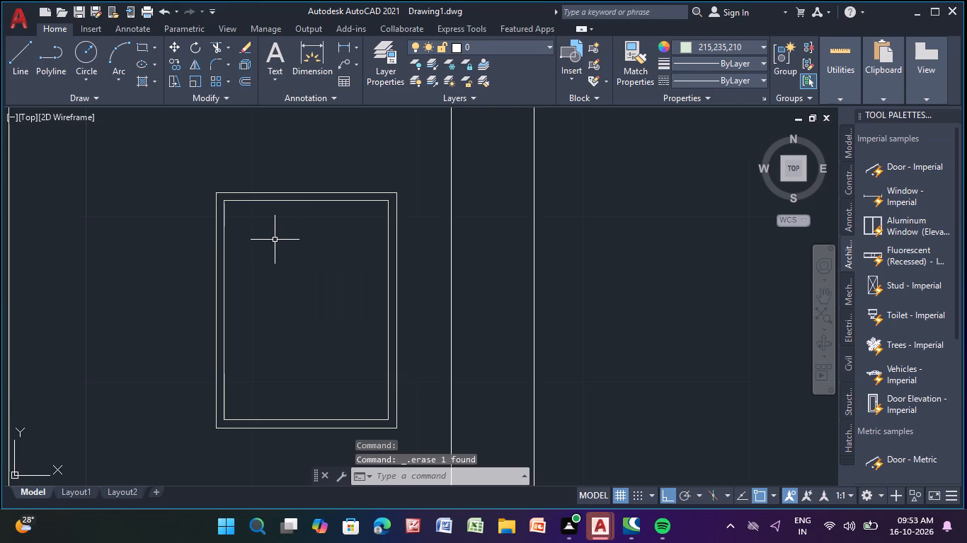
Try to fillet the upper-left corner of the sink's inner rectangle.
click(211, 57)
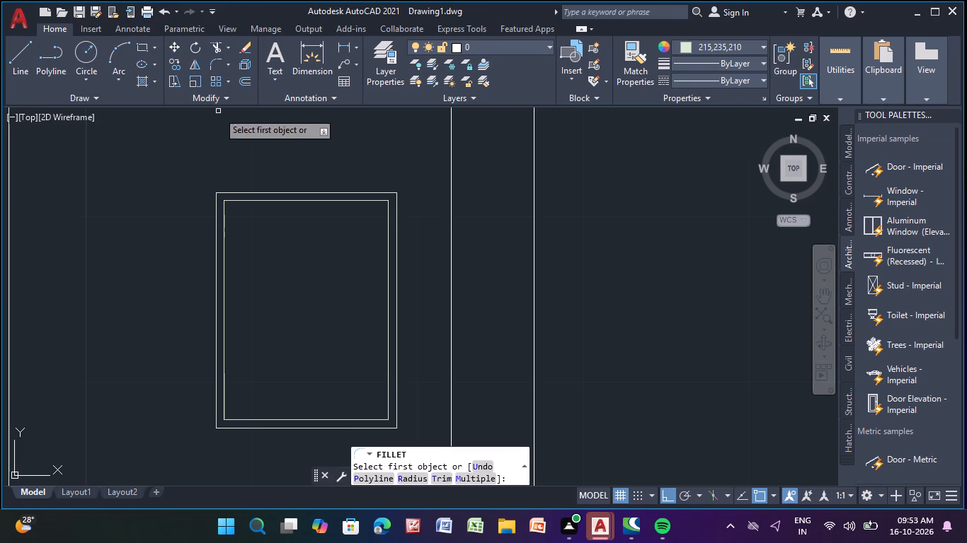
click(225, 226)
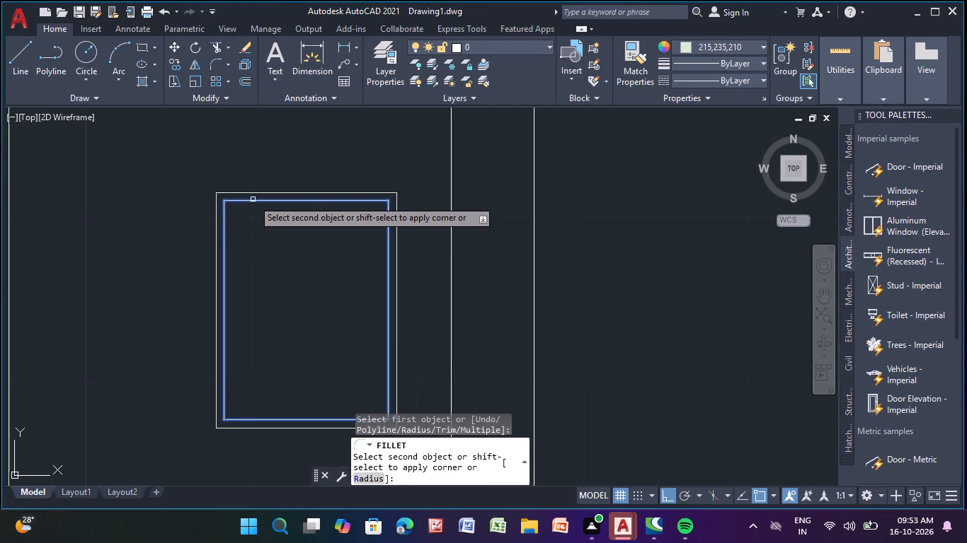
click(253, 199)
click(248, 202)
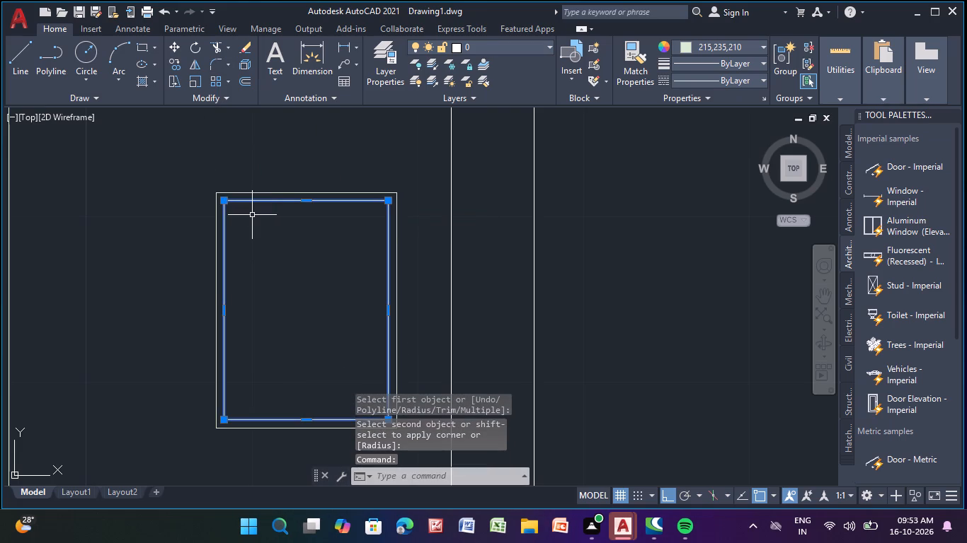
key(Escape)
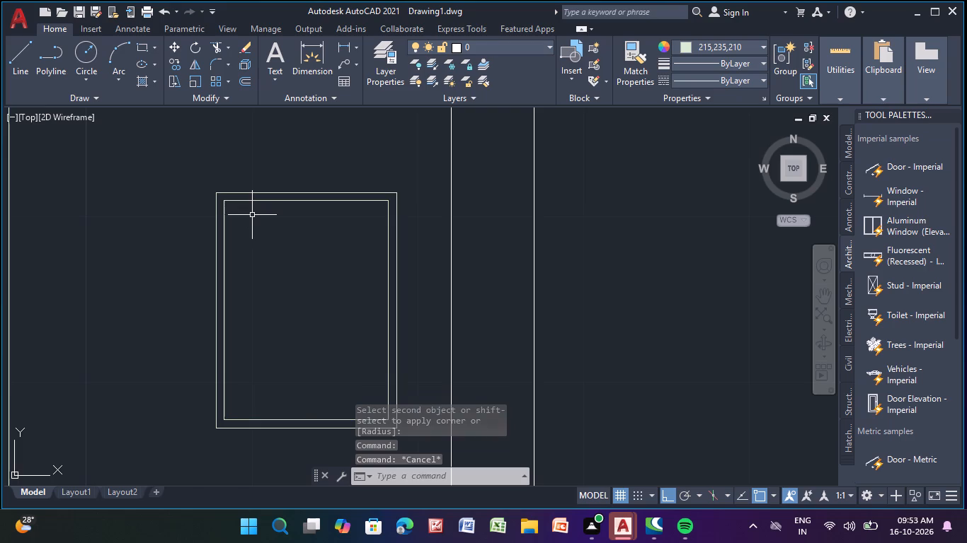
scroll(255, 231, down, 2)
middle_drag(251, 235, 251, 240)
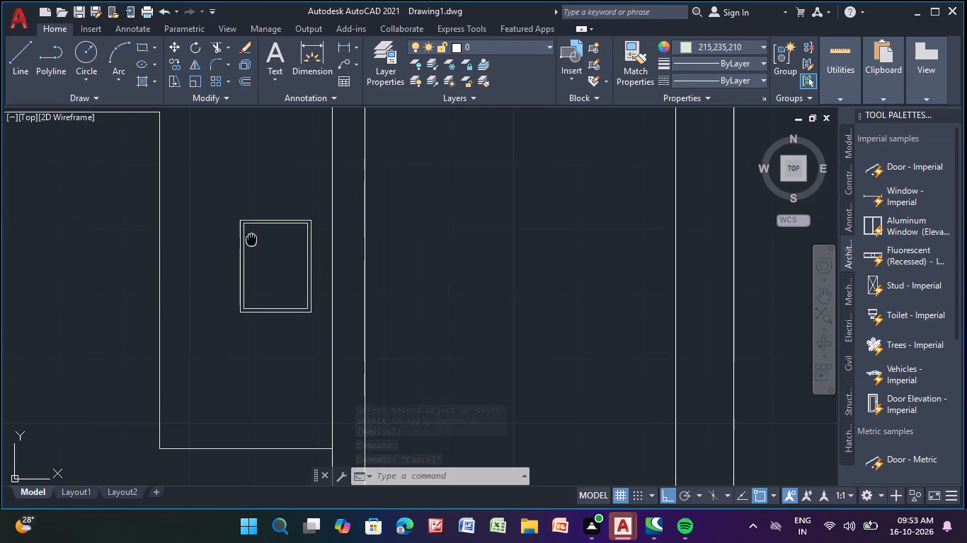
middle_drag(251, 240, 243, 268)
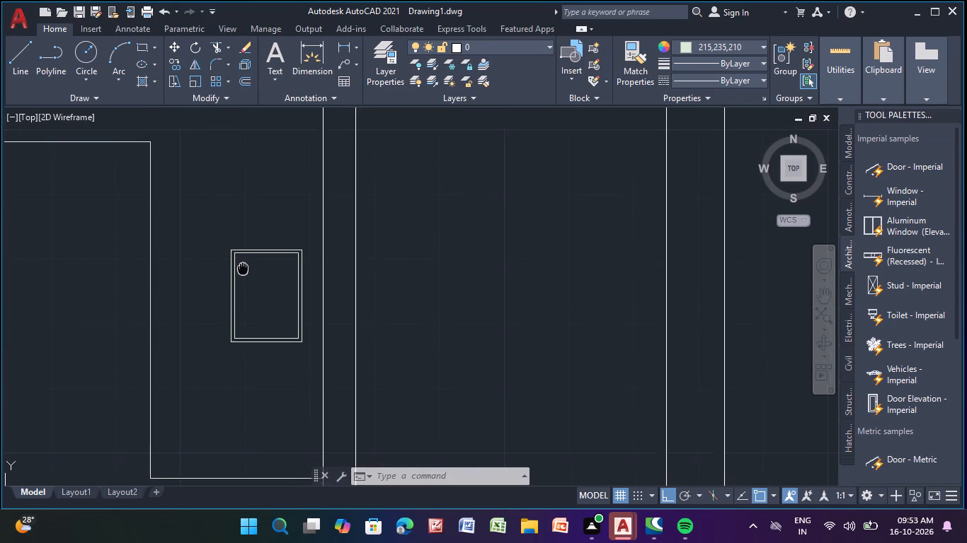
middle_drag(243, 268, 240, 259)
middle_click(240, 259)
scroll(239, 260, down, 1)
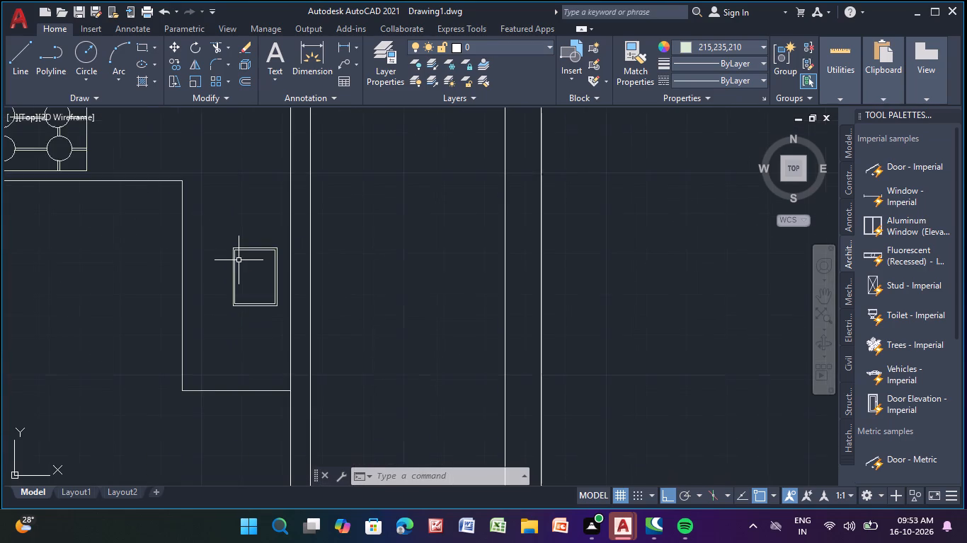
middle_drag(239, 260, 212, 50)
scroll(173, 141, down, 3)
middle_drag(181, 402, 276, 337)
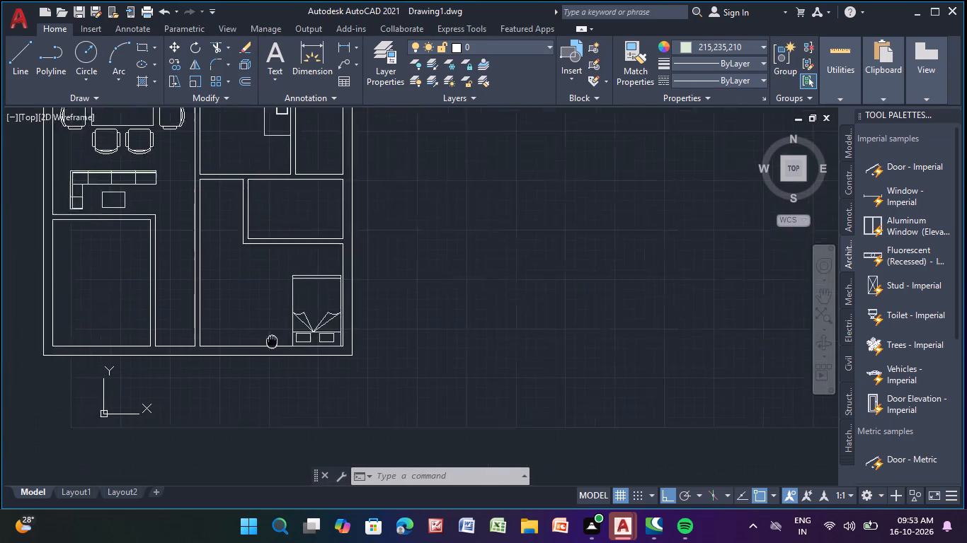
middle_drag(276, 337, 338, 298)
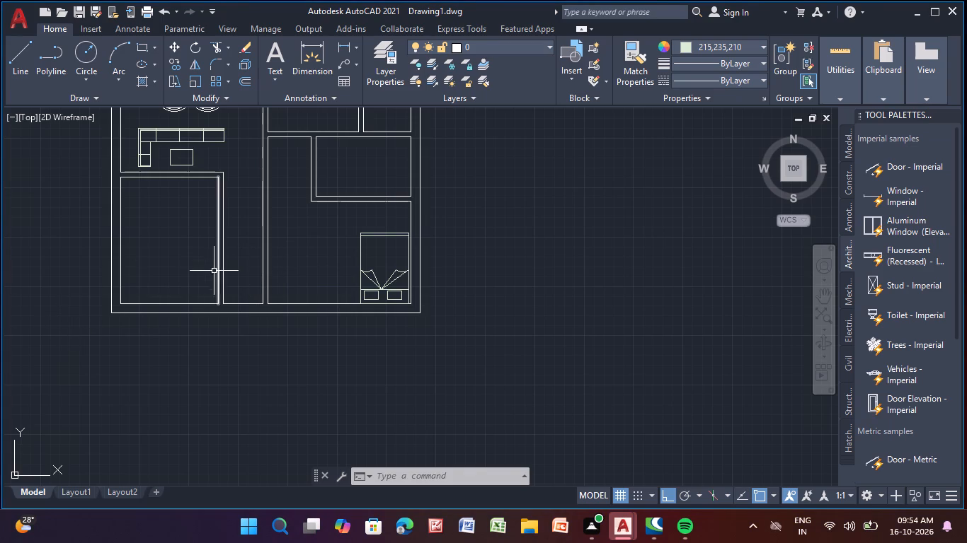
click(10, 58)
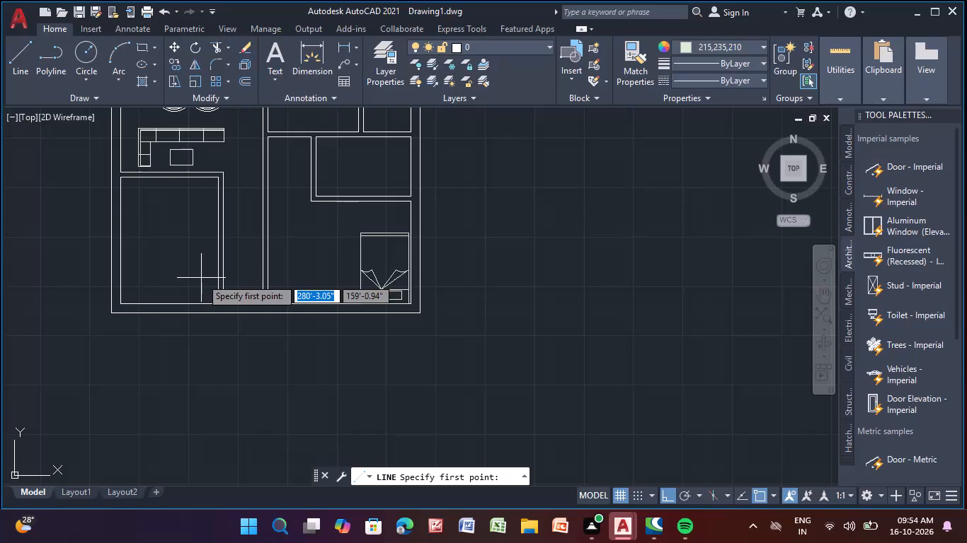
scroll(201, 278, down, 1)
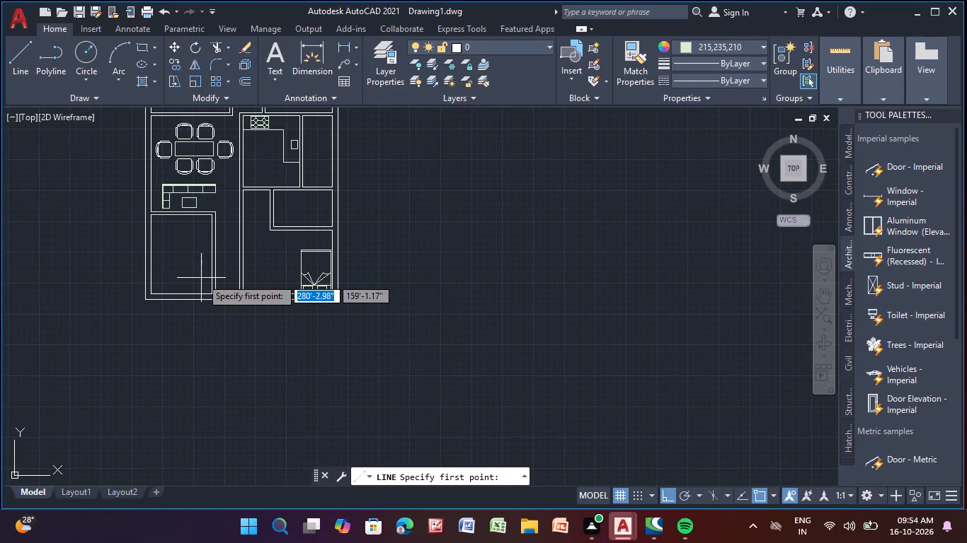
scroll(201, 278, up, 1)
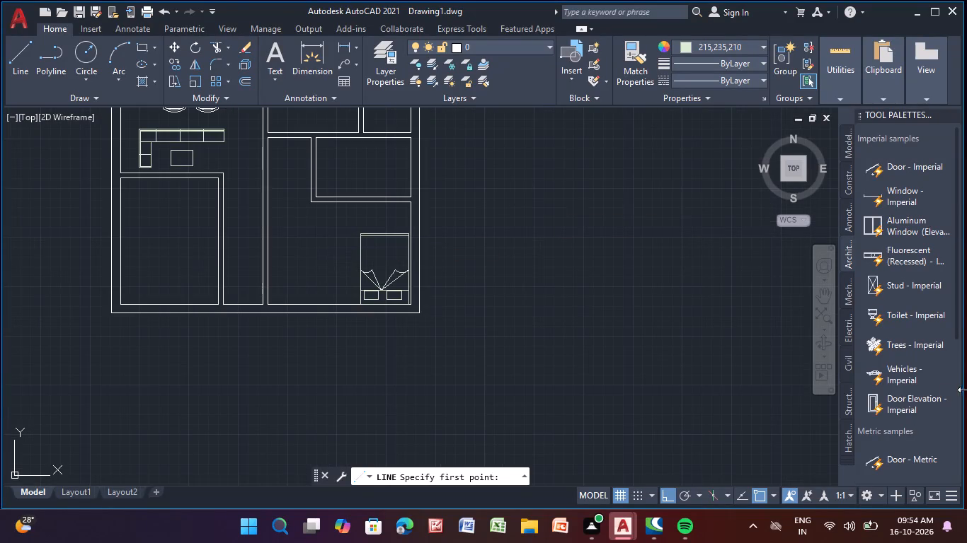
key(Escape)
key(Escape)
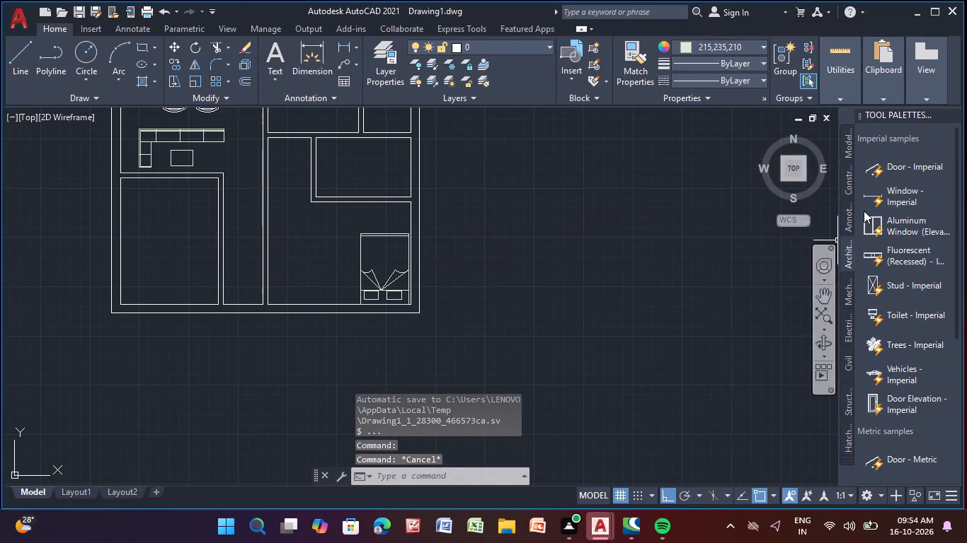
Insert the Vehicles - Imperial block in the empty area outside the plan's lower-right corner.
scroll(837, 293, down, 1)
click(874, 373)
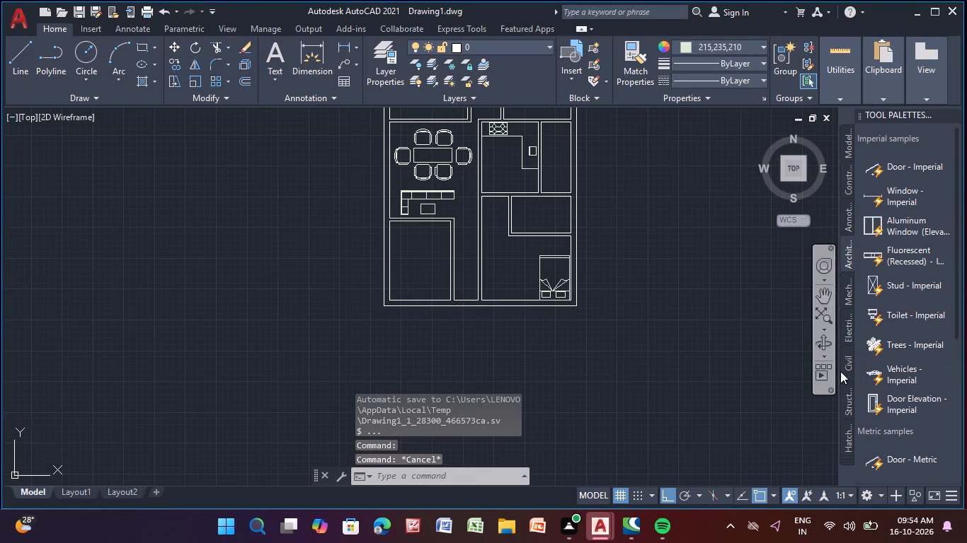
click(603, 376)
Change the inserted vehicle block to the Sports Car (Top) variant.
click(651, 349)
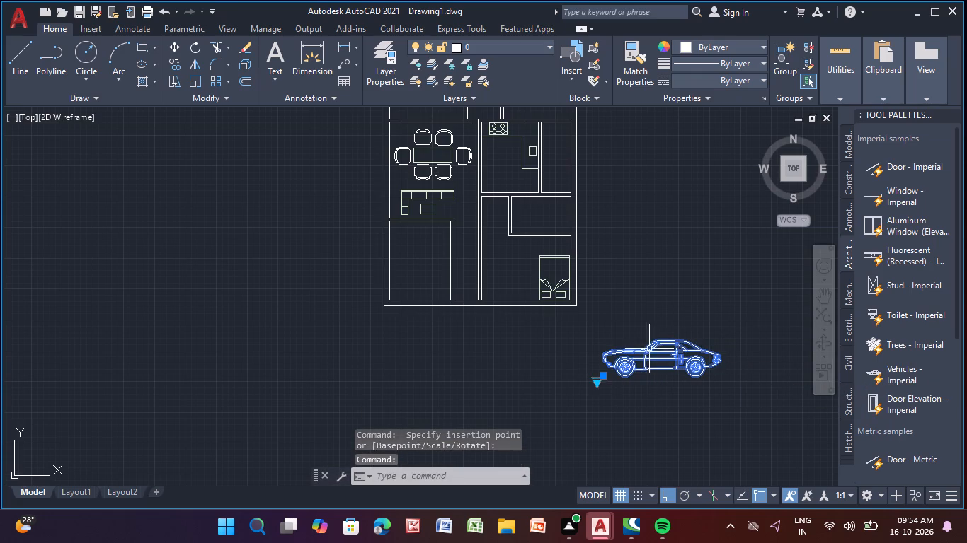
click(603, 371)
click(603, 380)
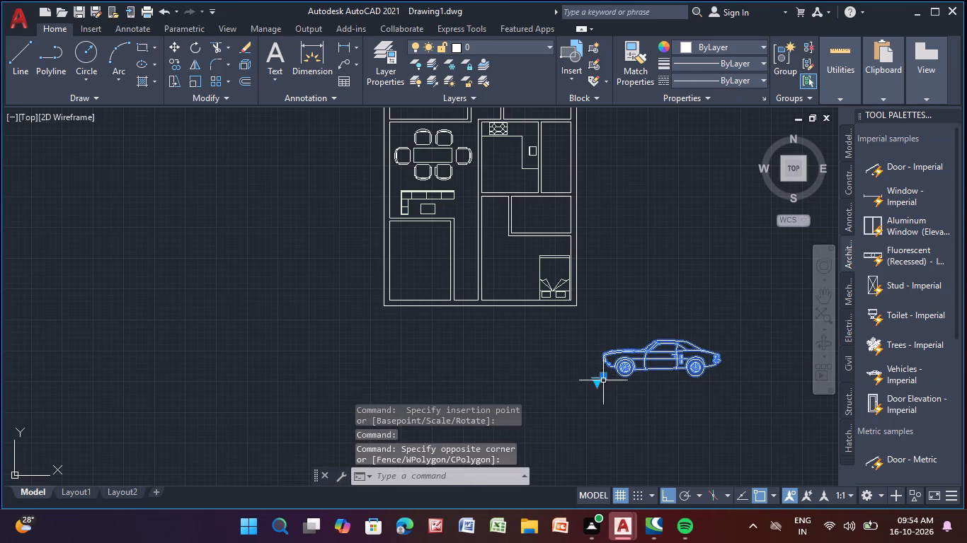
click(605, 376)
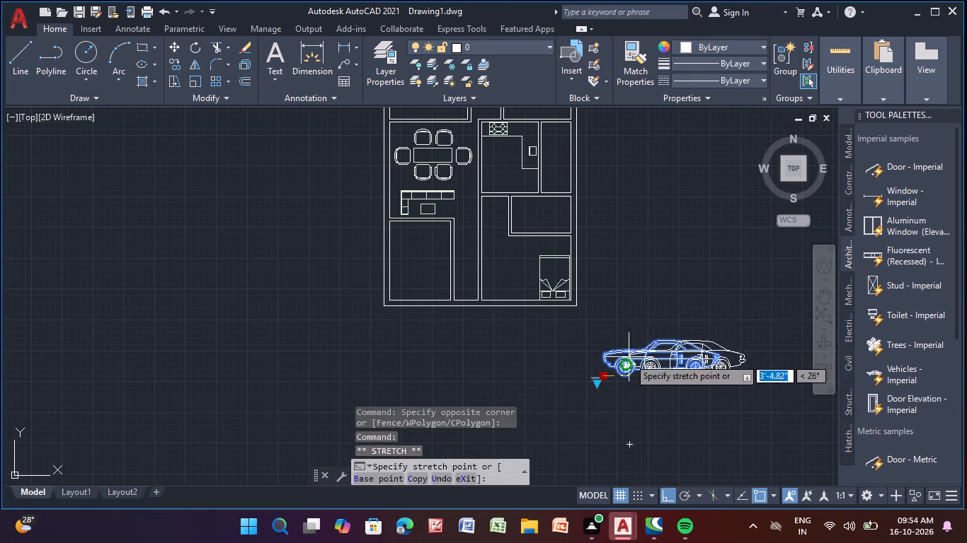
key(Escape)
click(597, 385)
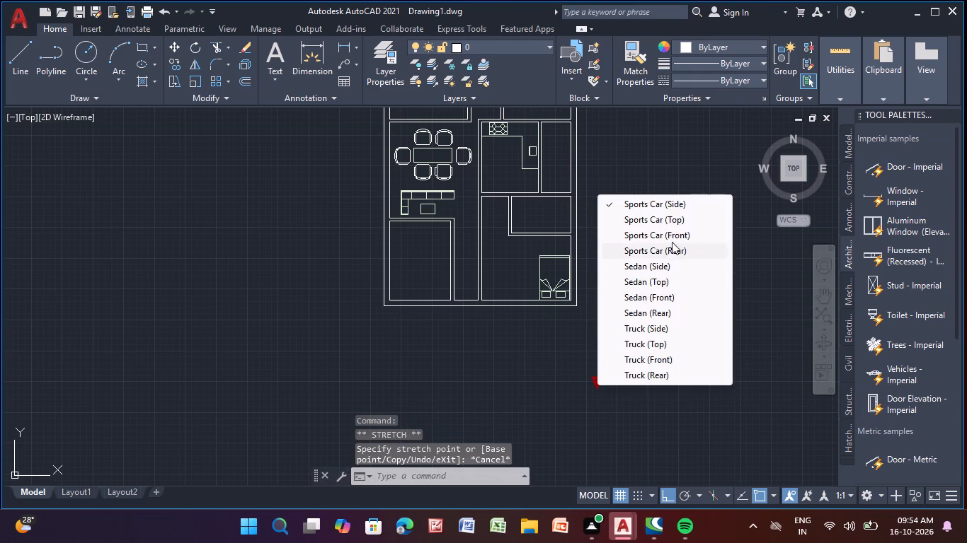
click(670, 224)
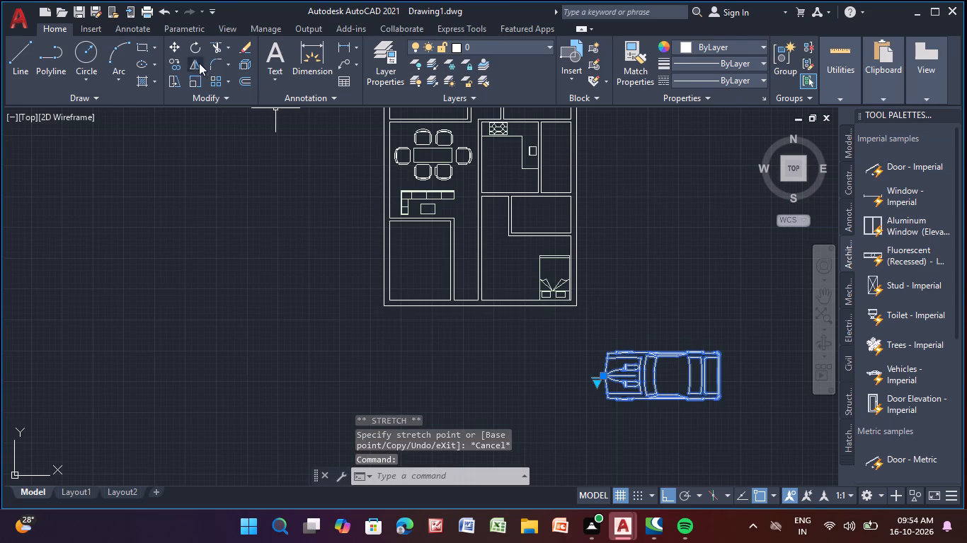
key(Escape)
Rotate the car block a quarter turn clockwise so its front faces the top of the plan.
click(192, 47)
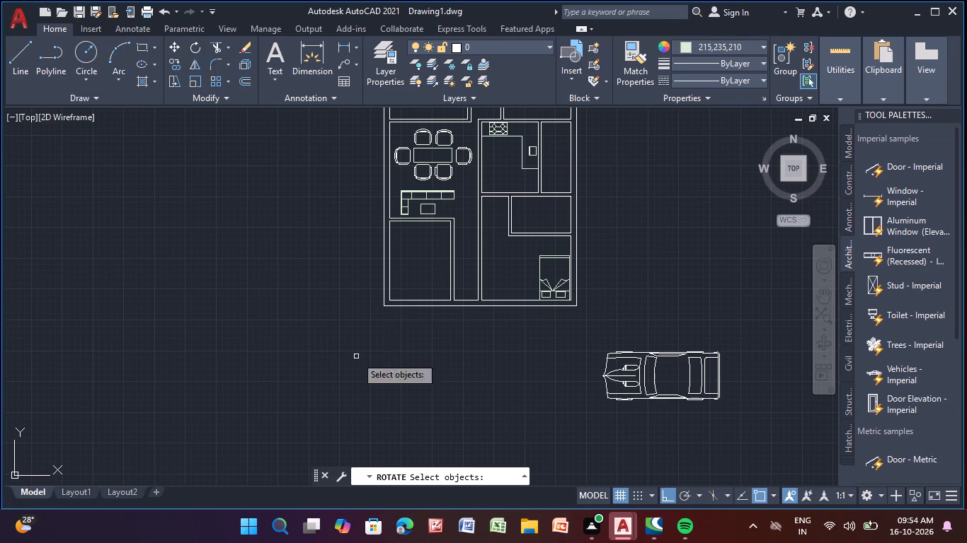
click(725, 380)
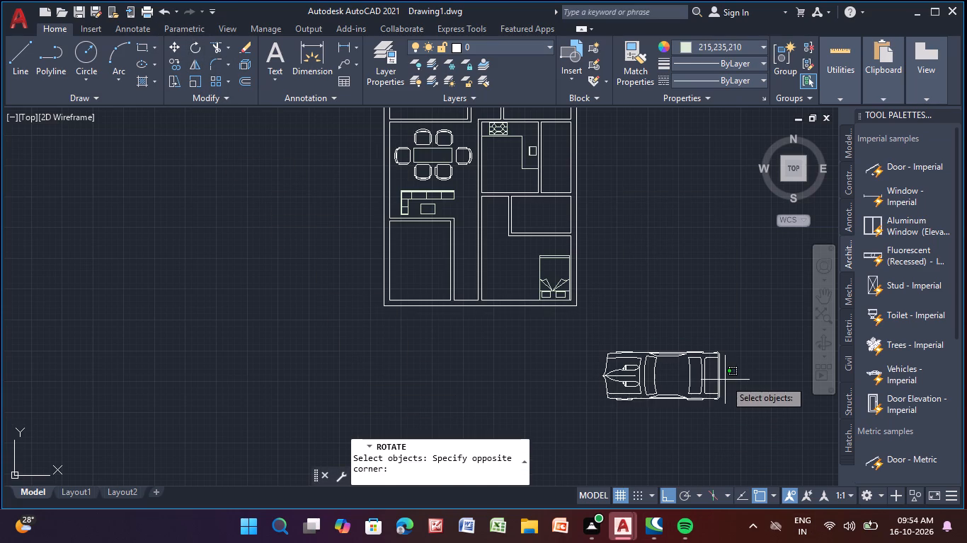
click(709, 385)
right_click(716, 378)
click(716, 378)
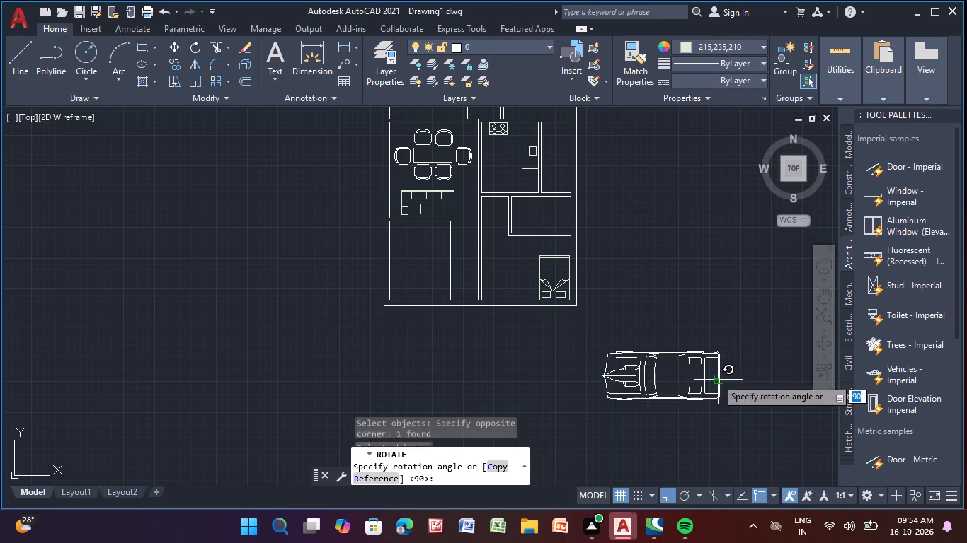
click(682, 436)
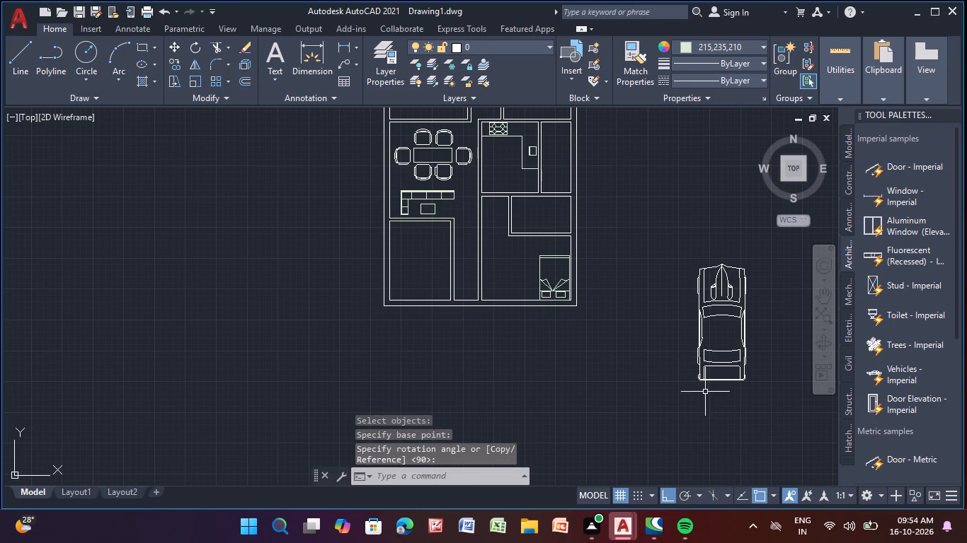
Scale the car block down freehand to a size that fits inside the plan's lower-left room.
click(708, 379)
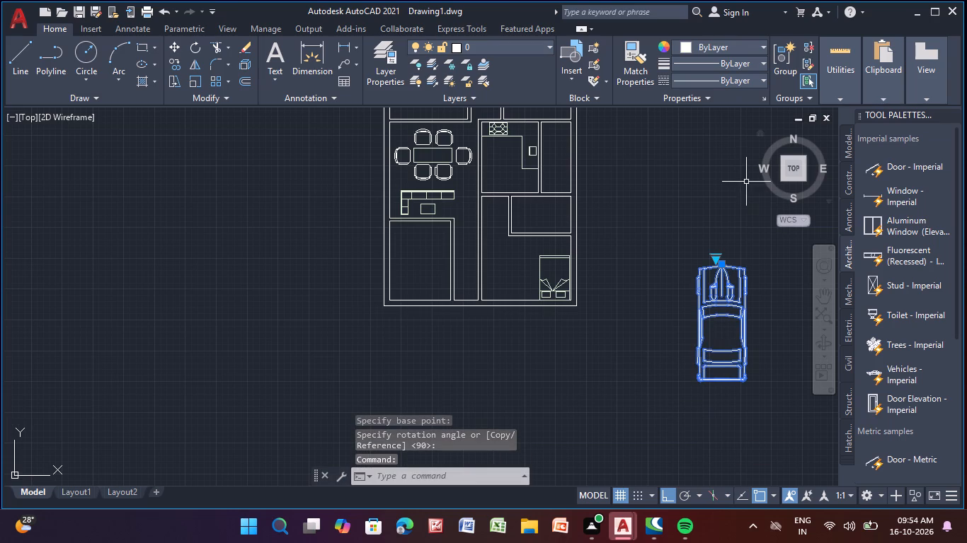
click(199, 86)
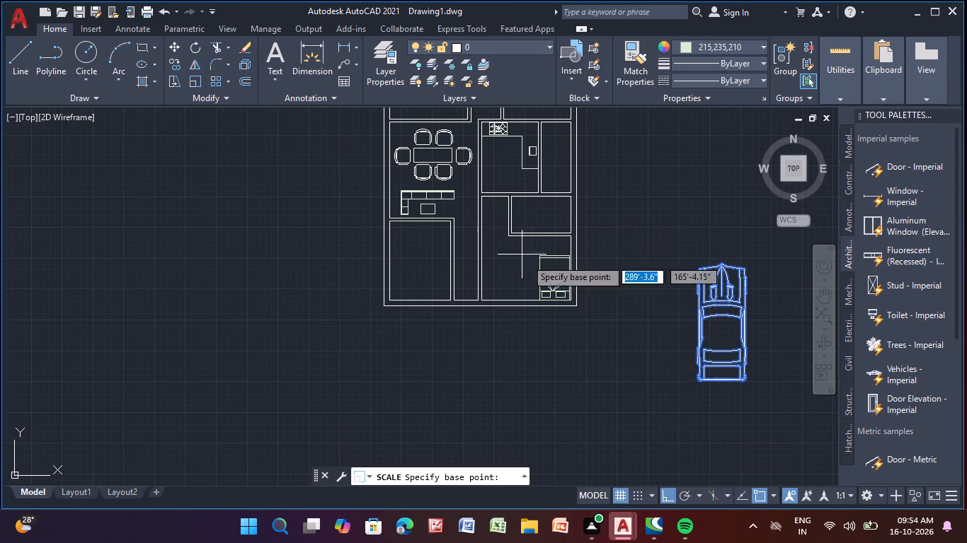
click(716, 303)
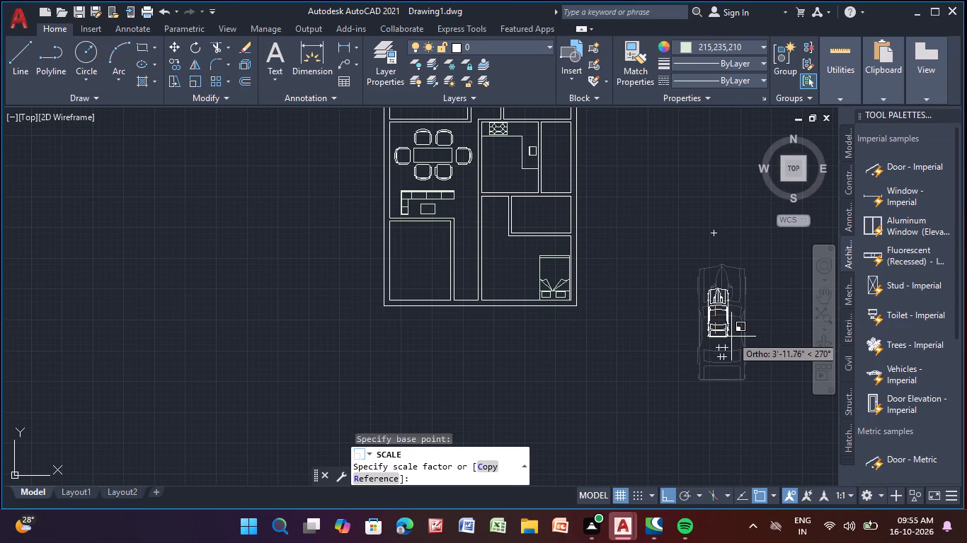
click(732, 341)
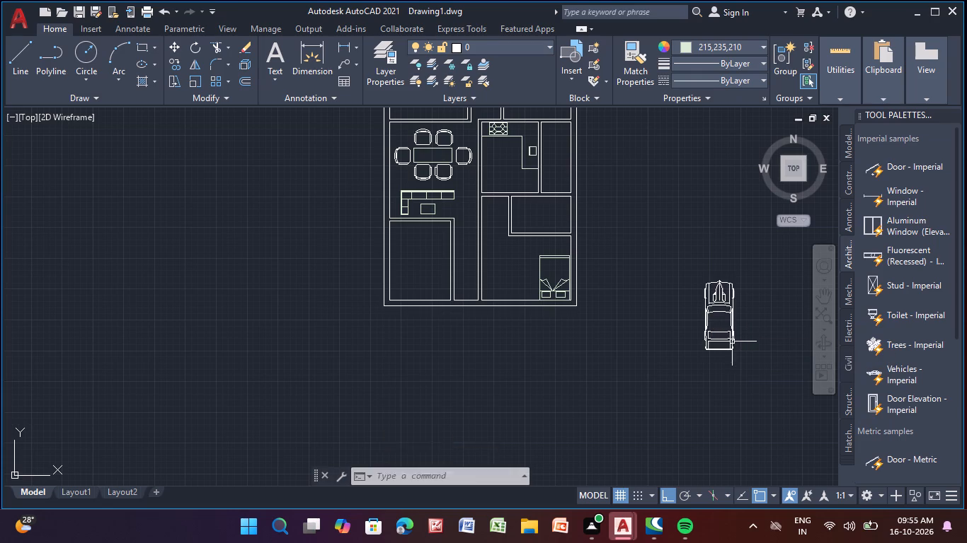
Turn on polar tracking and move the car into the lower-left room, with its nose just below the room's upper wall.
click(716, 322)
click(719, 300)
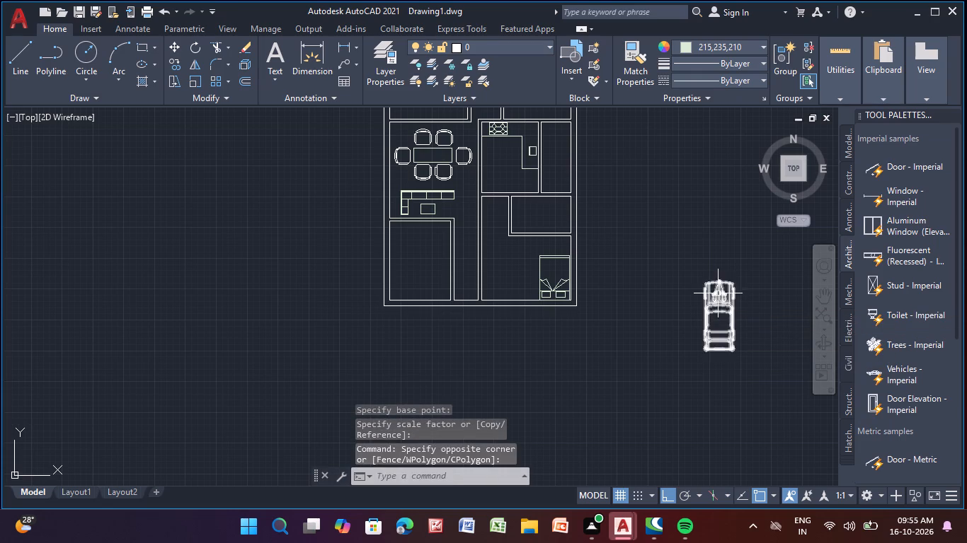
click(718, 290)
click(719, 282)
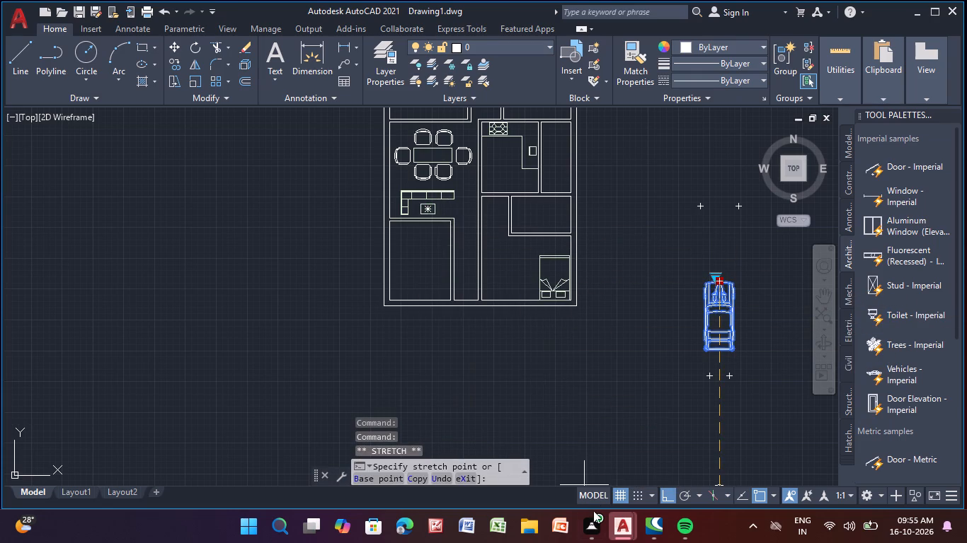
click(685, 493)
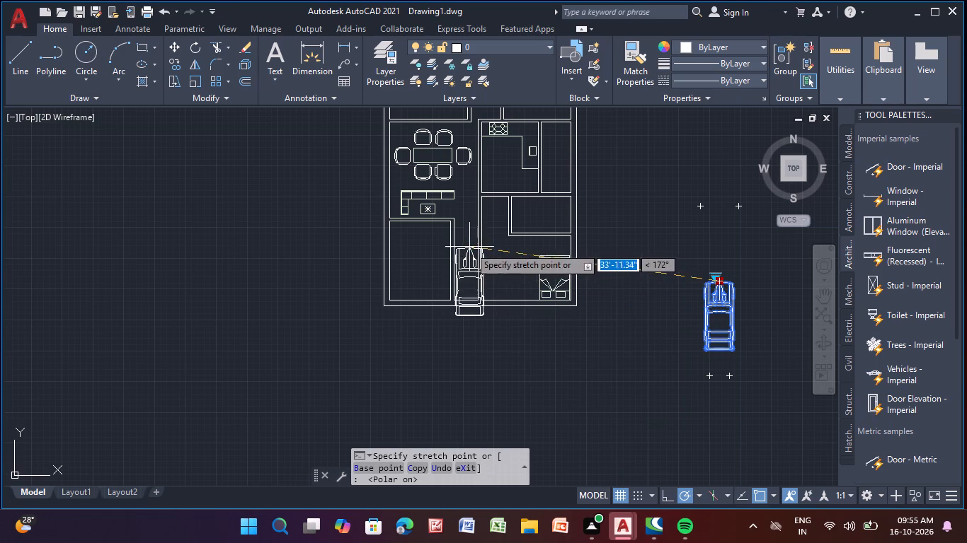
scroll(428, 232, up, 3)
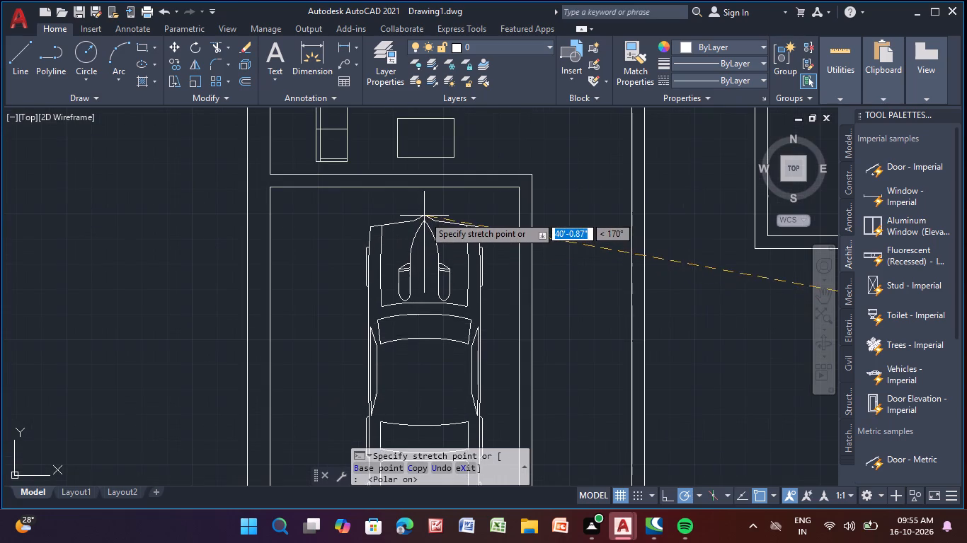
click(431, 204)
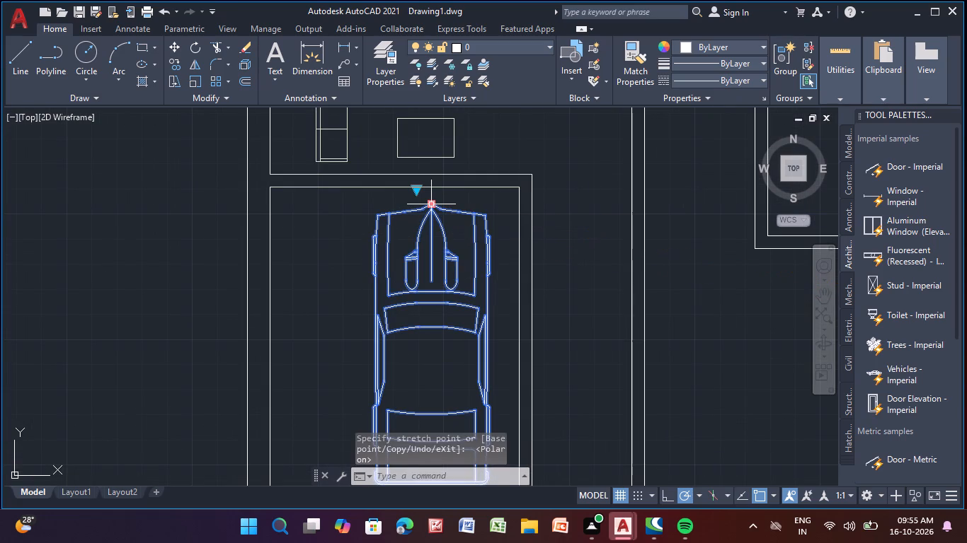
scroll(351, 313, down, 3)
key(Escape)
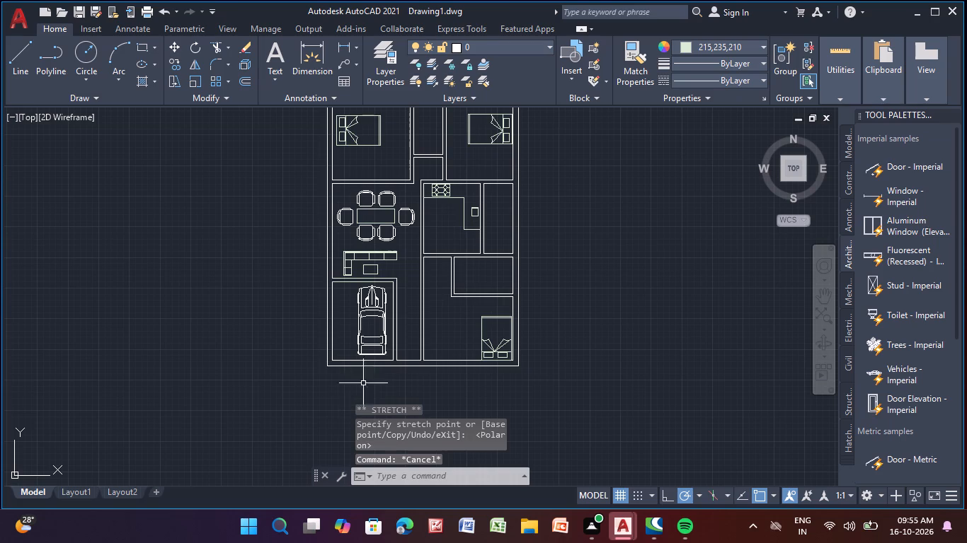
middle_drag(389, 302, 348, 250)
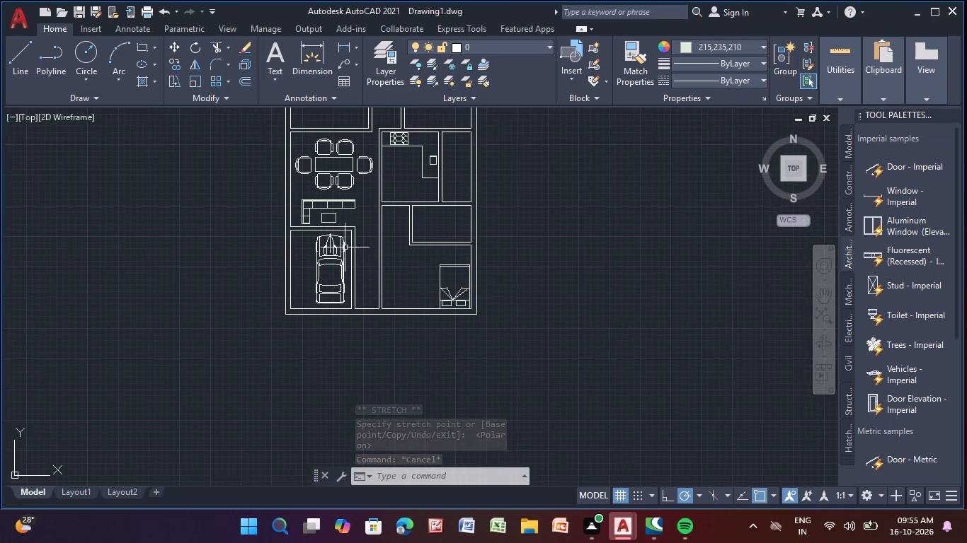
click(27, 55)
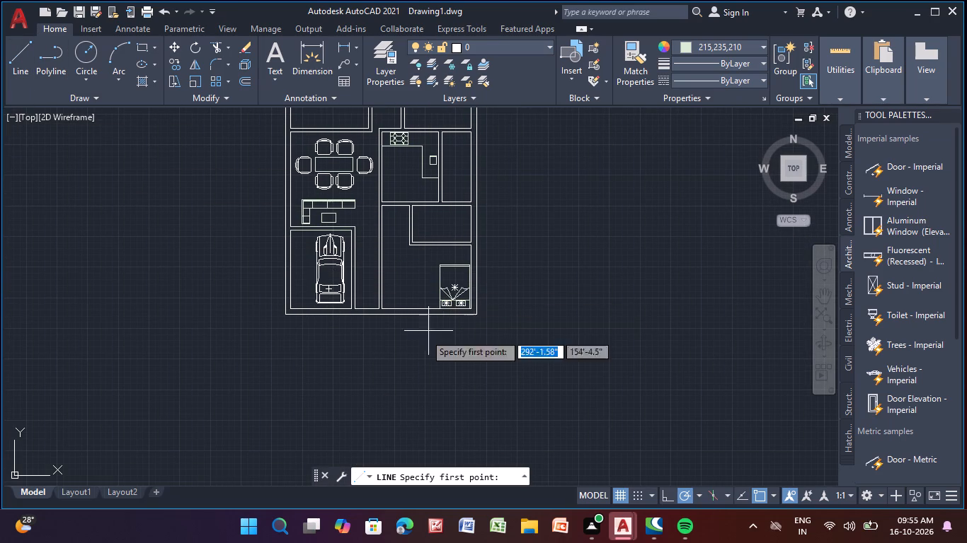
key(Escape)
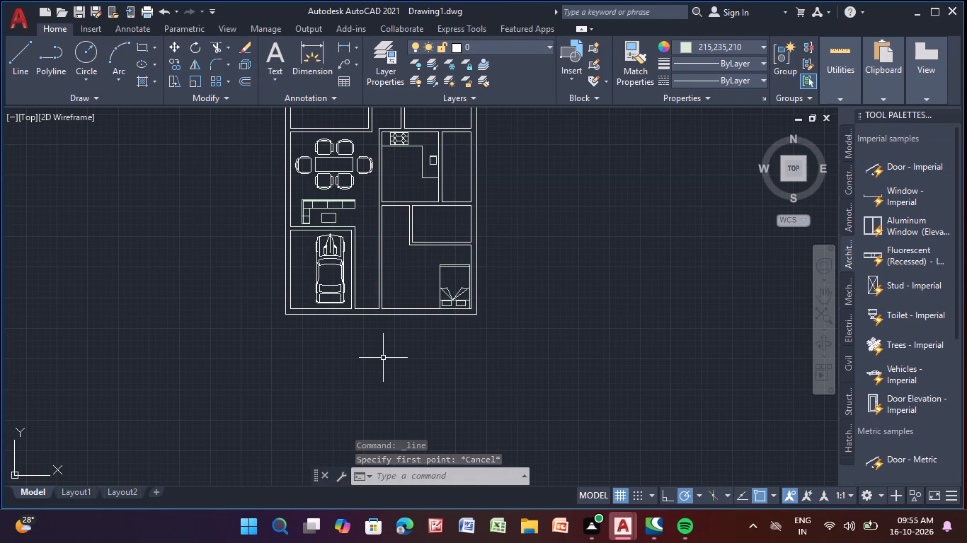
Insert a Toilet - Imperial block in the empty space to the right of the floor plan.
scroll(405, 337, down, 1)
middle_drag(405, 337, 370, 419)
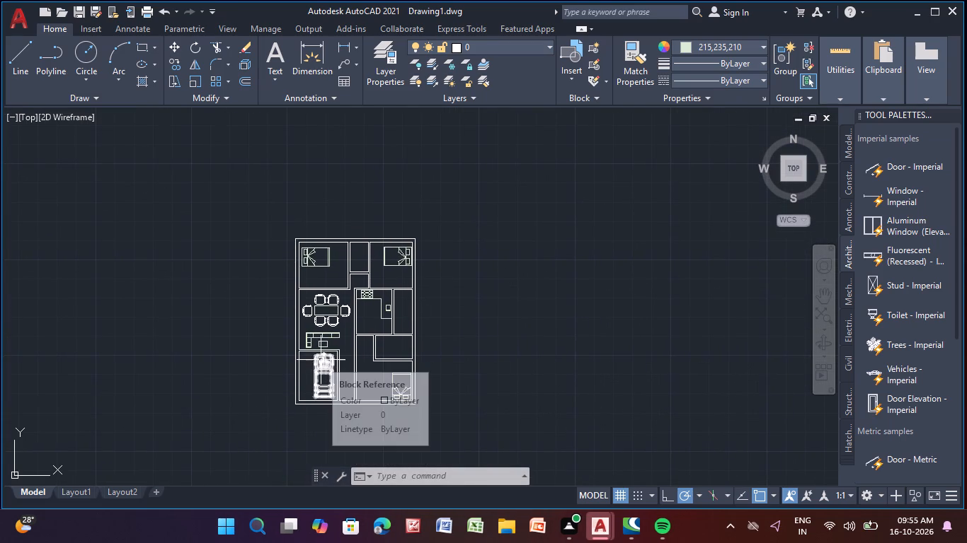
scroll(321, 360, down, 1)
middle_drag(321, 360, 282, 331)
scroll(282, 331, up, 2)
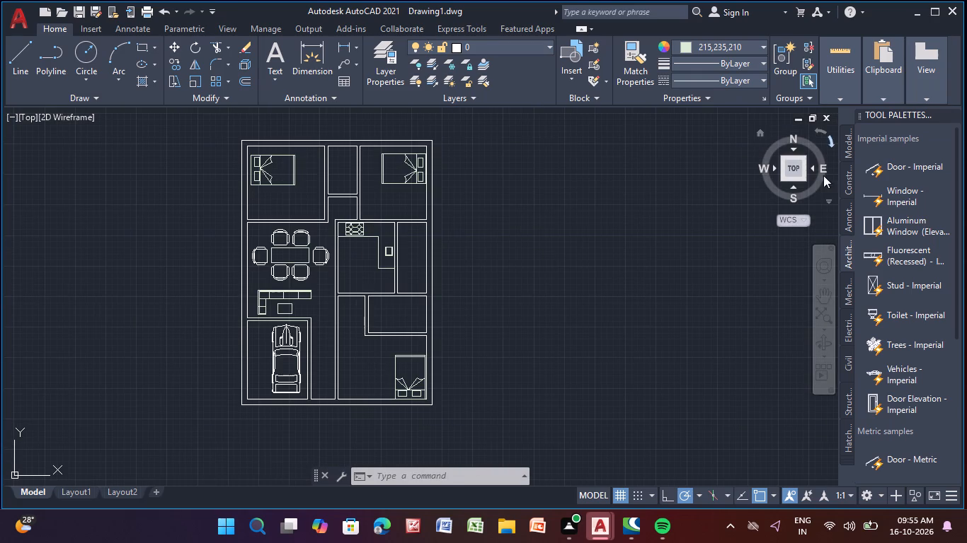
click(893, 310)
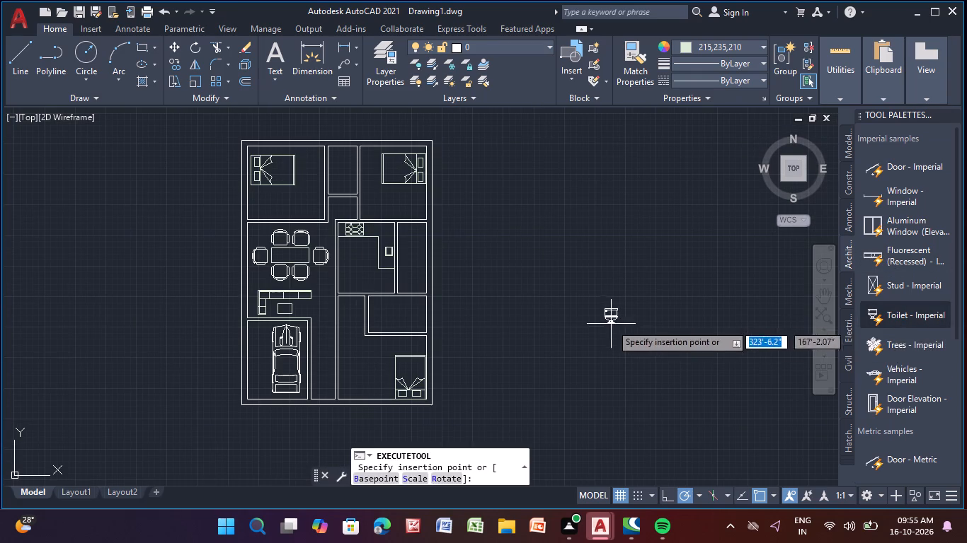
click(602, 327)
click(602, 326)
Rotate the inserted toilet block 270° about the midpoint of its base.
scroll(601, 324, up, 3)
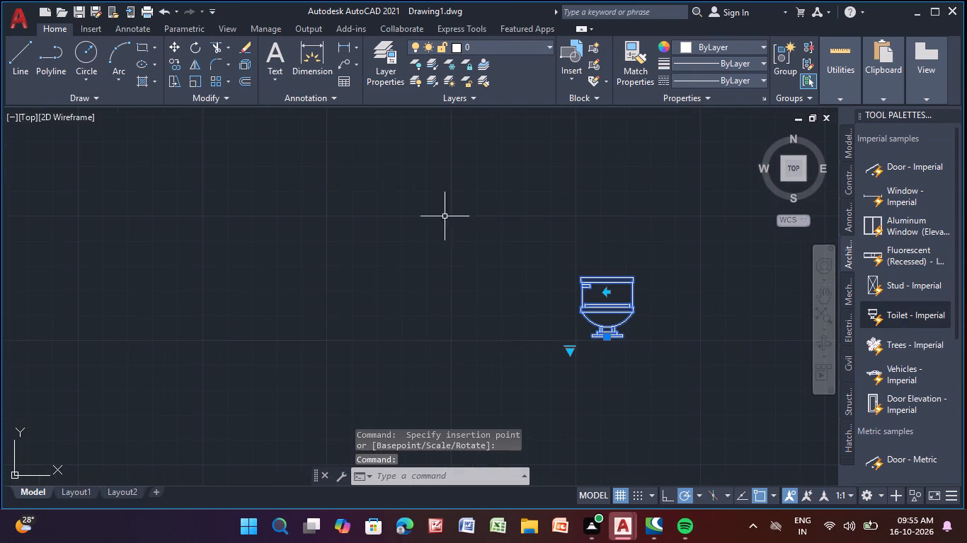
click(188, 50)
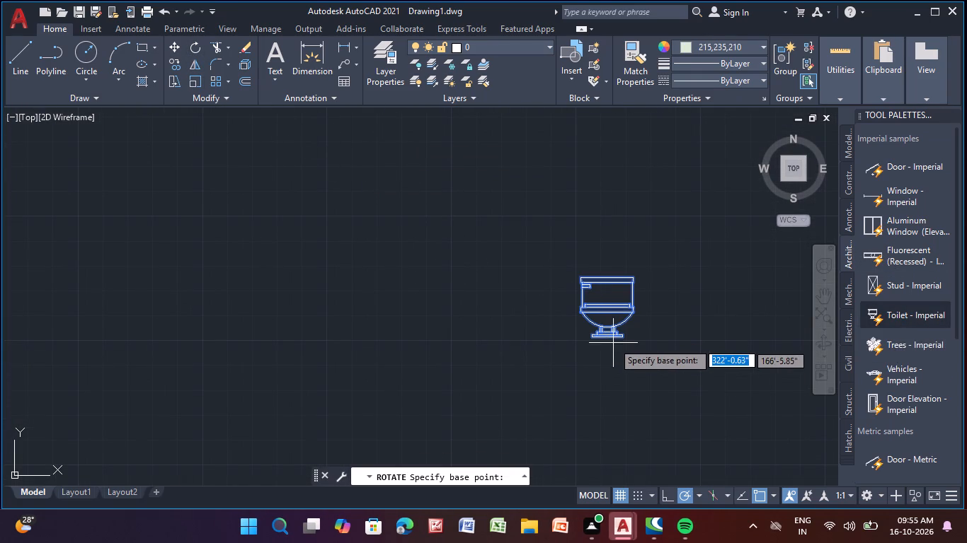
click(607, 337)
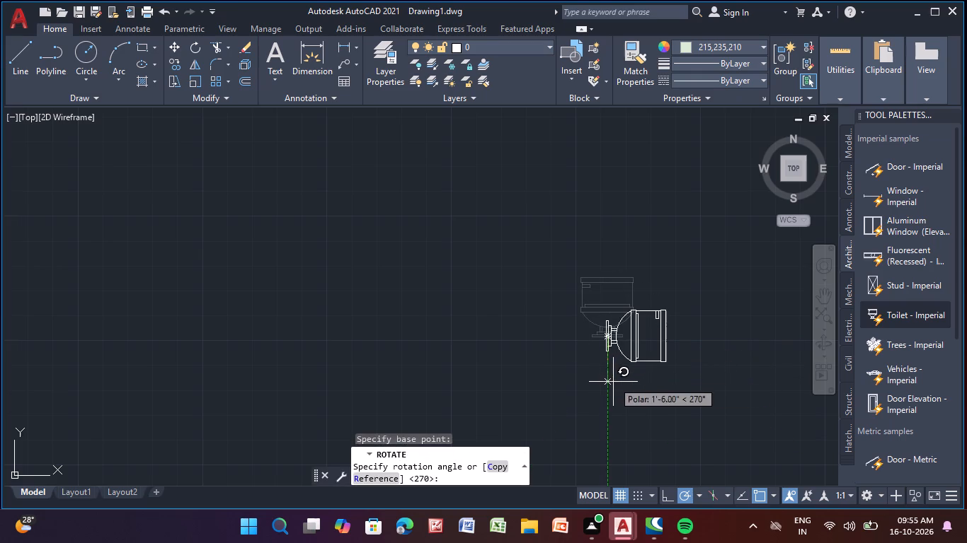
click(610, 385)
Change the inserted toilet block to its top-view variant.
click(619, 345)
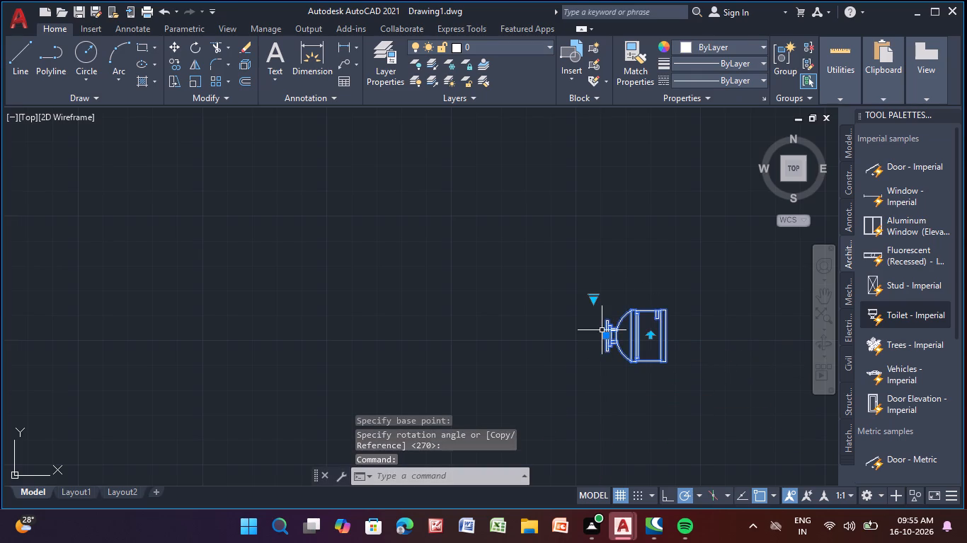
click(595, 301)
click(631, 325)
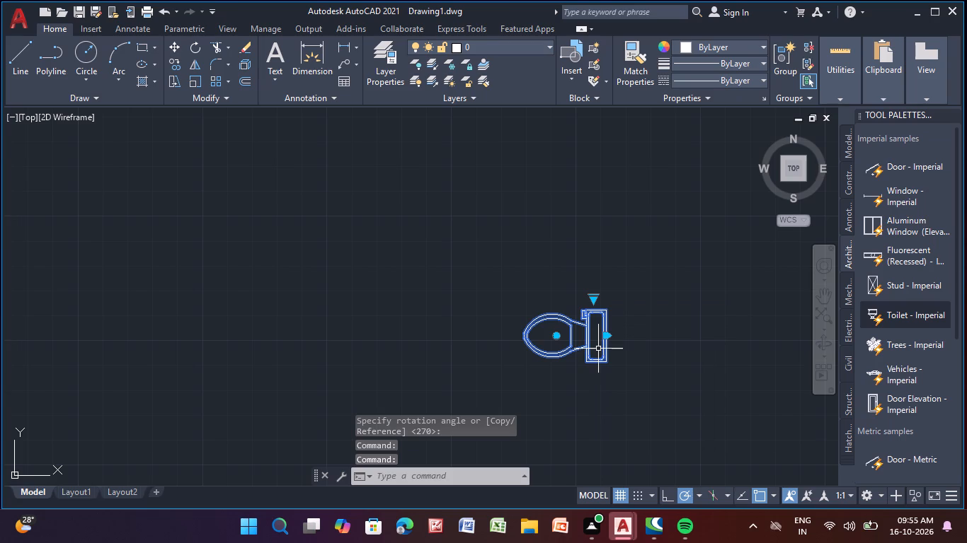
key(Escape)
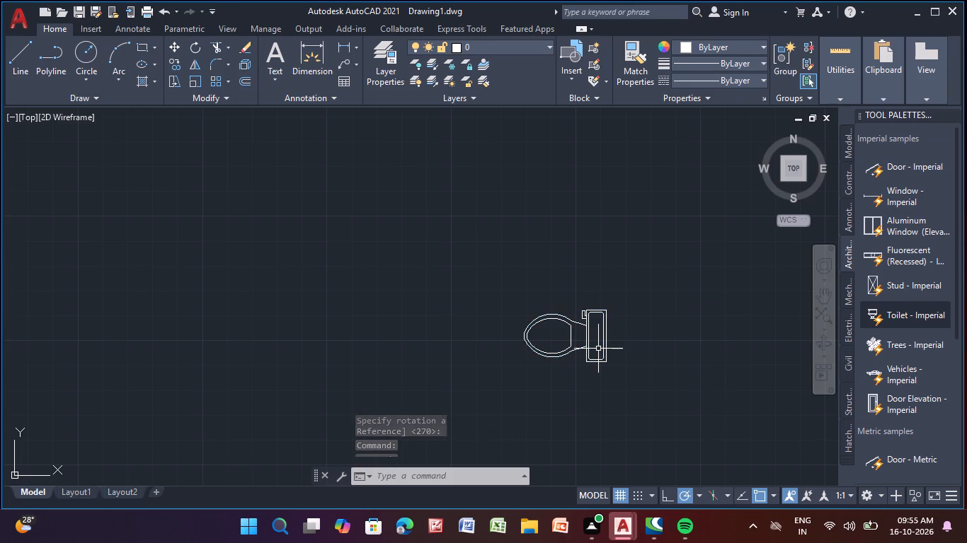
Rotate the top-view toilet 90° so its bowl points toward the bottom of the plan.
click(603, 341)
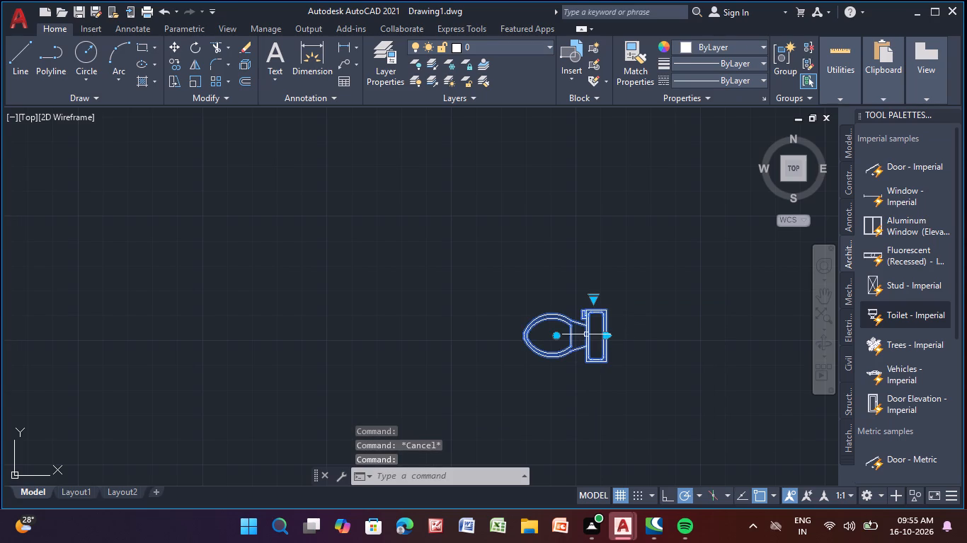
click(198, 52)
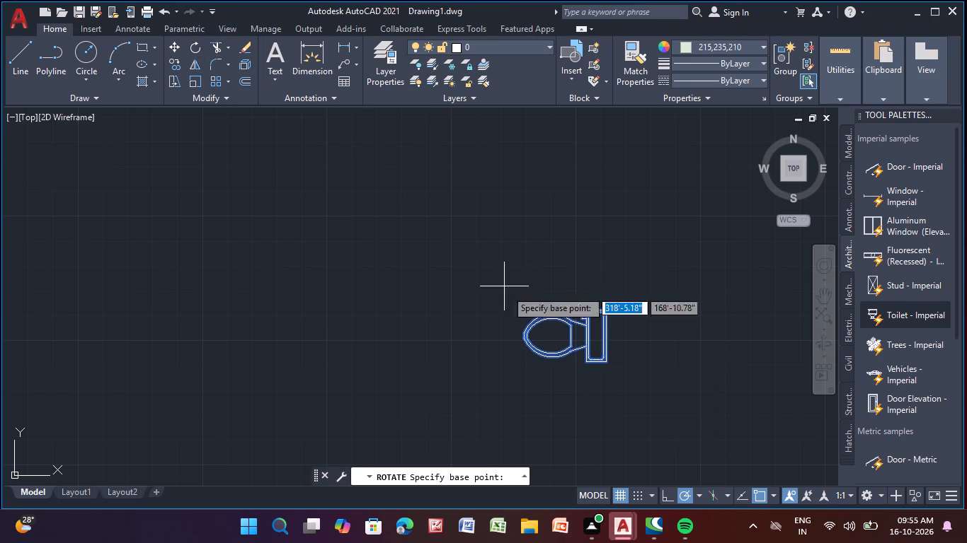
click(604, 339)
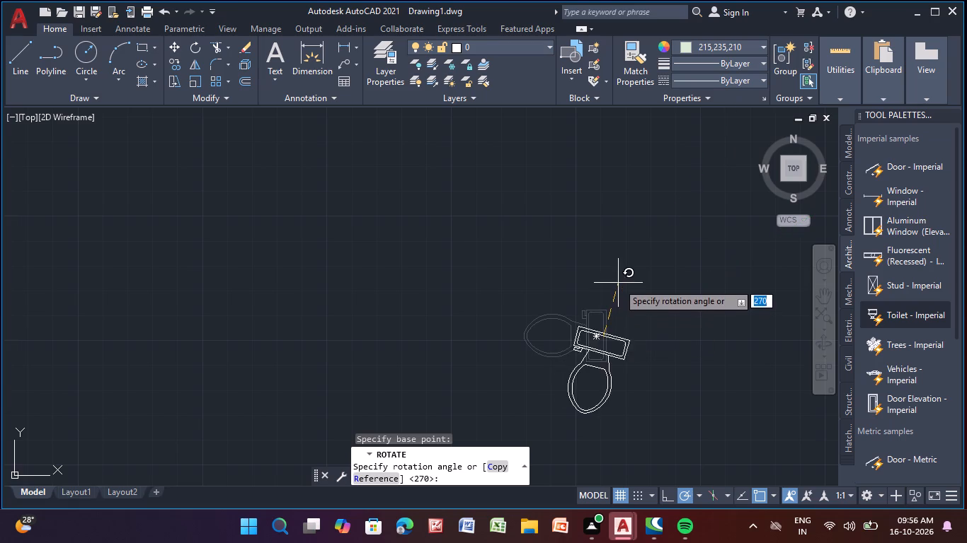
click(601, 255)
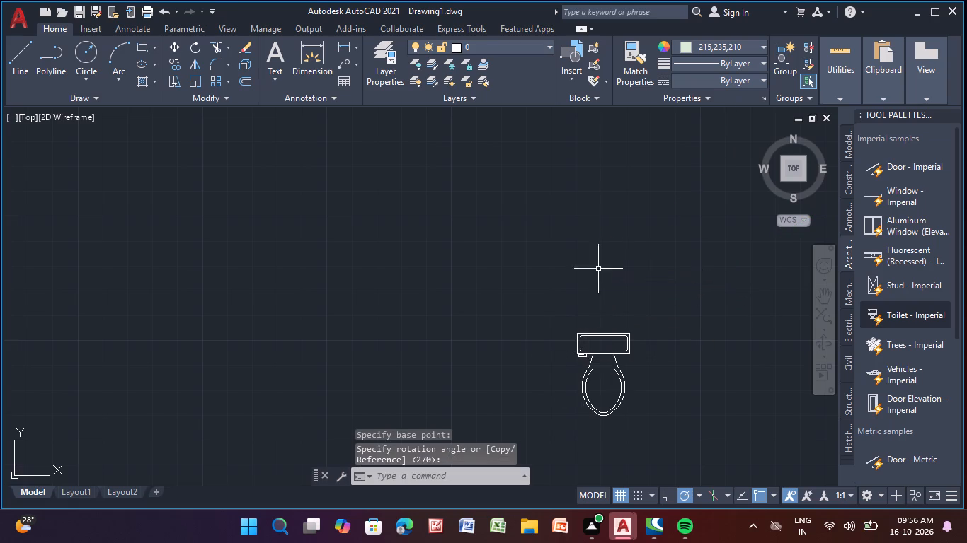
Copy the toilet into the small bathroom above the lower-right bedroom, with its tank against the upper wall near the right corner.
click(599, 338)
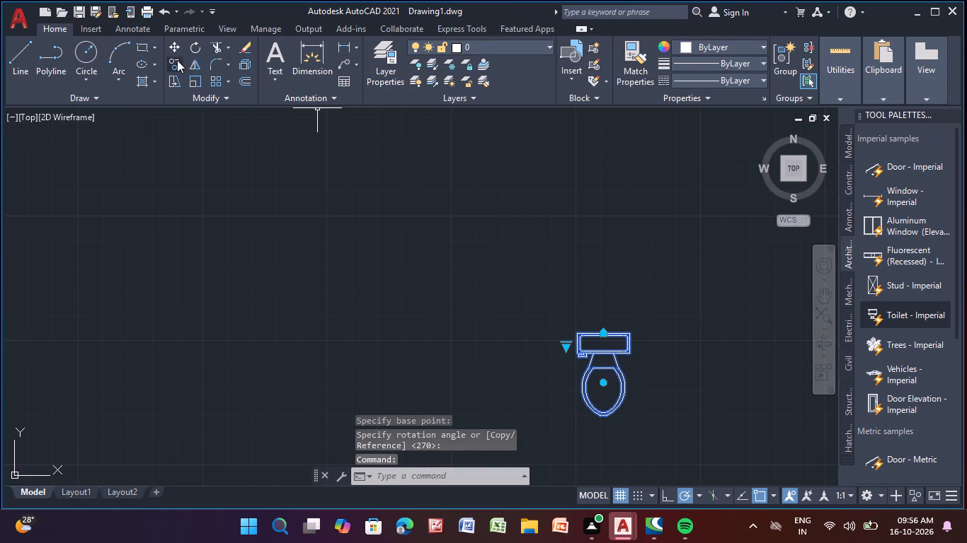
click(177, 60)
click(600, 372)
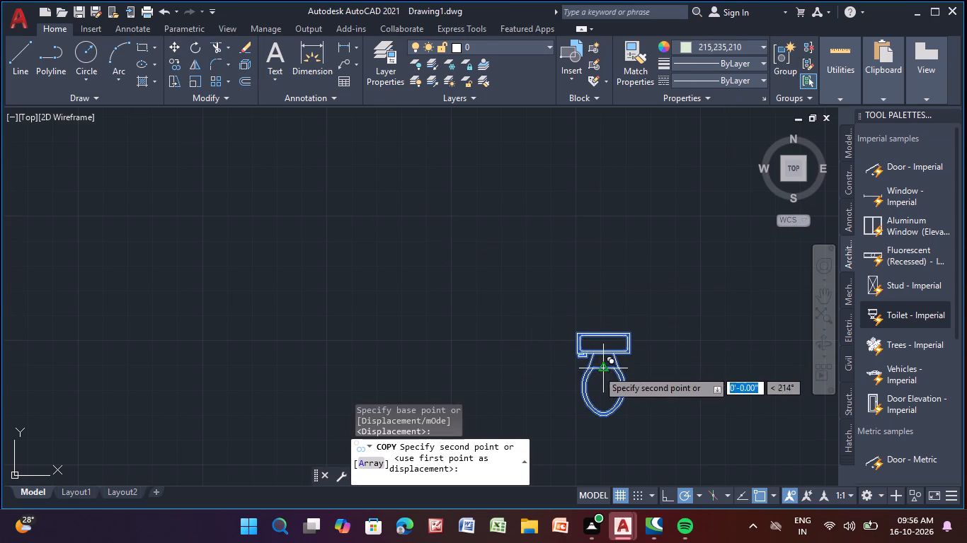
scroll(221, 278, down, 2)
middle_drag(280, 288, 597, 292)
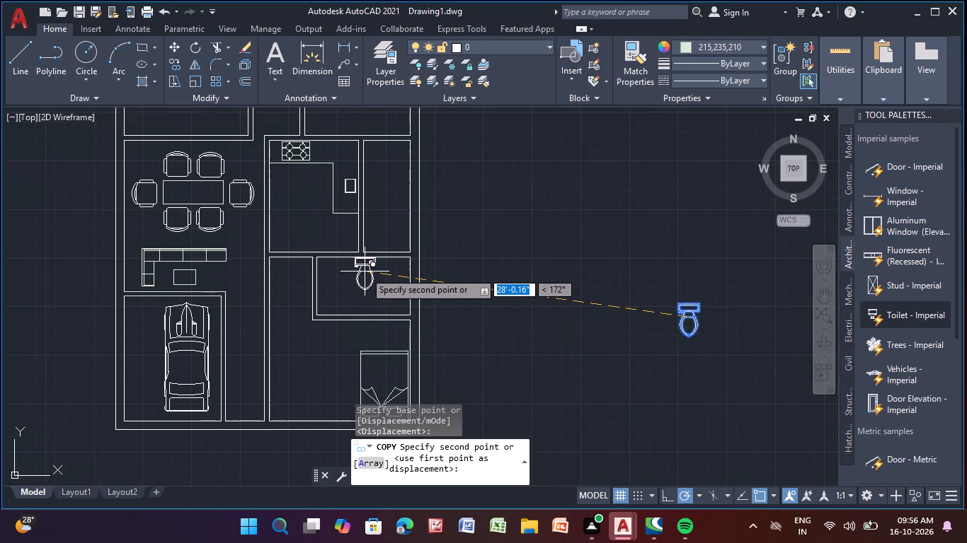
scroll(386, 270, up, 3)
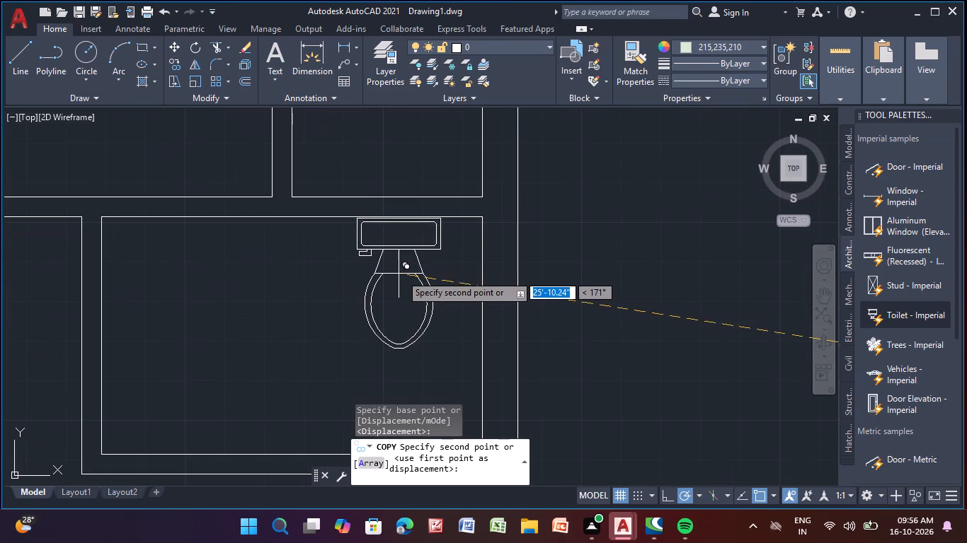
click(412, 274)
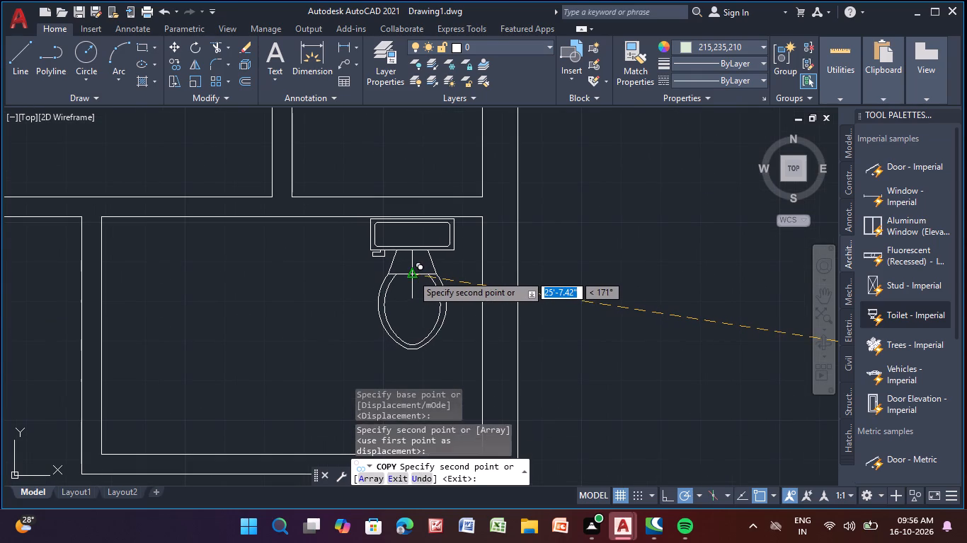
key(Escape)
Rotate the original toilet outside the plan 90° so its bowl points to the right.
scroll(408, 279, down, 3)
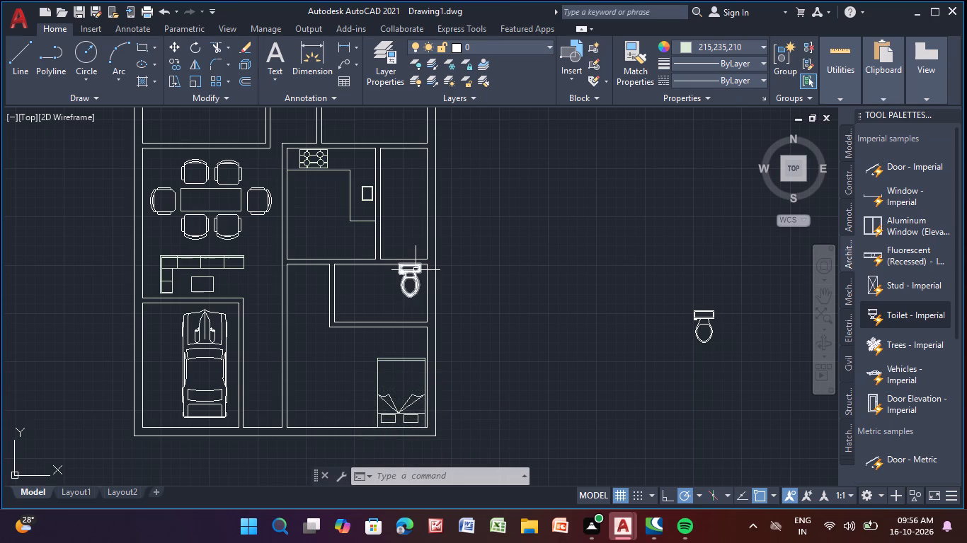
middle_drag(415, 279, 416, 346)
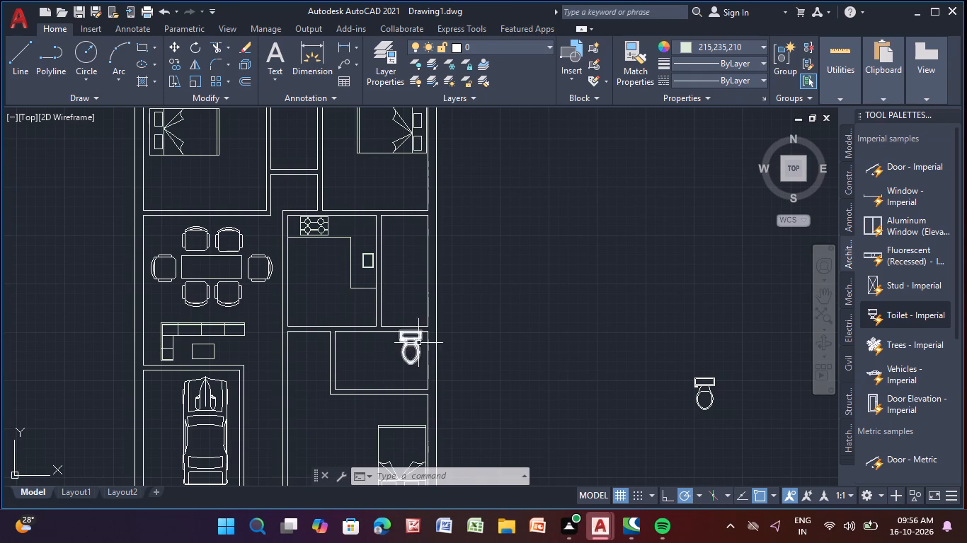
click(706, 381)
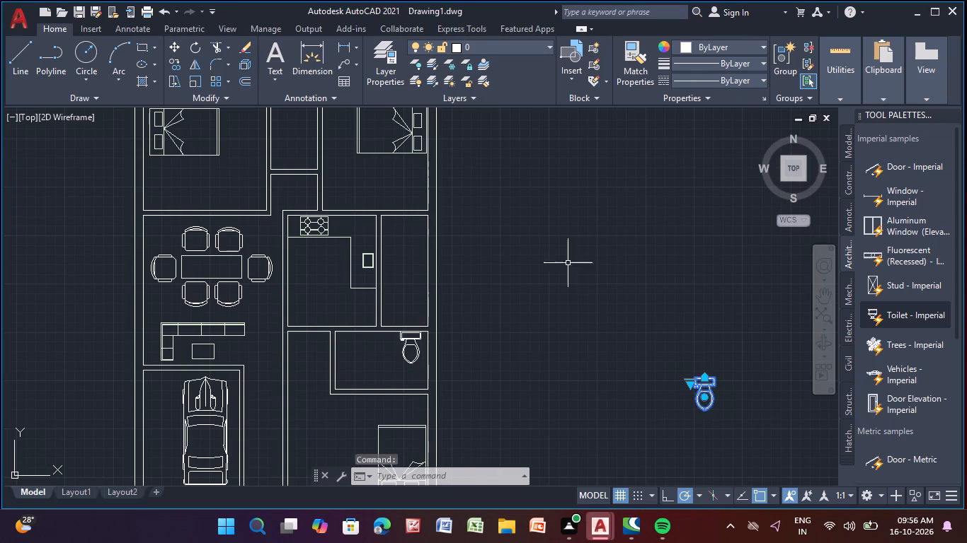
click(196, 46)
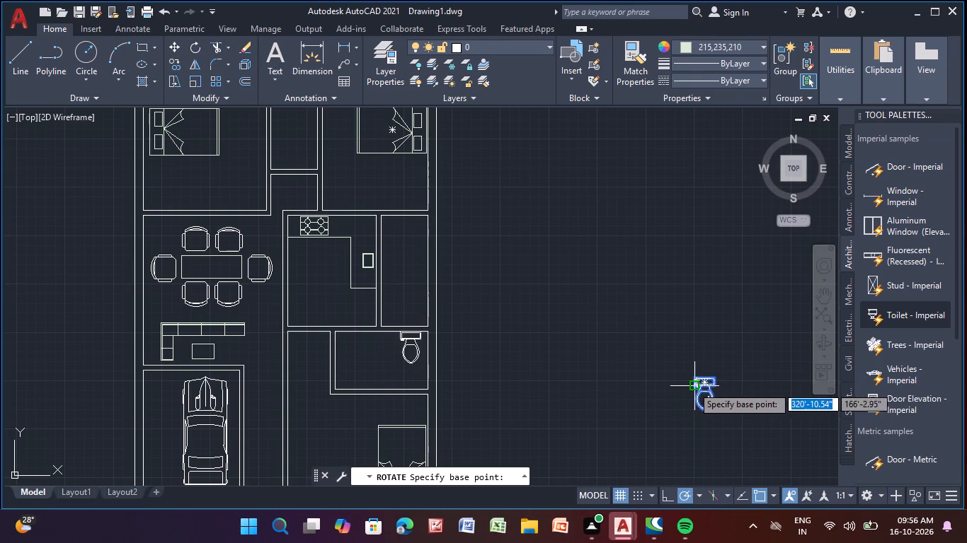
click(704, 378)
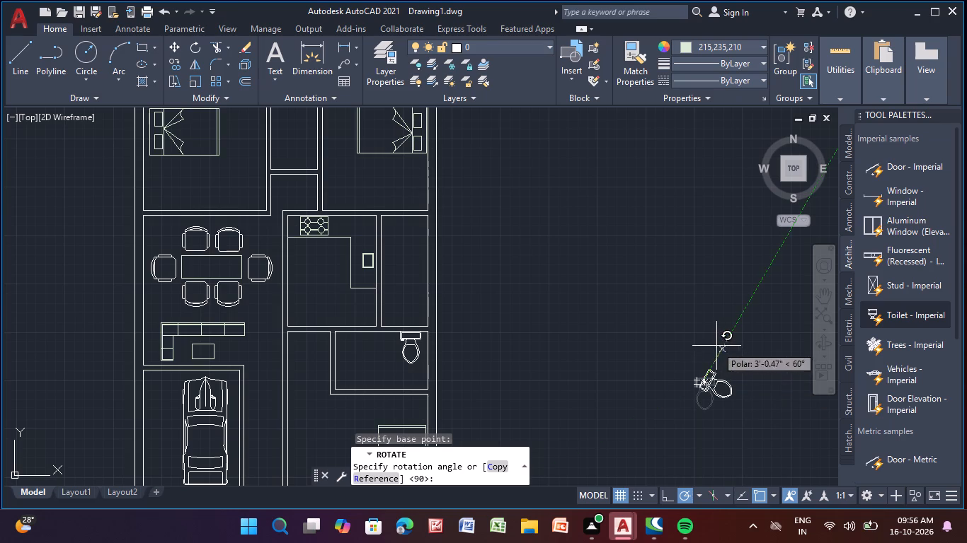
click(708, 339)
Move the rotated toilet into the narrow room between the two upper bedrooms, with its tank against the left wall near the top.
click(713, 378)
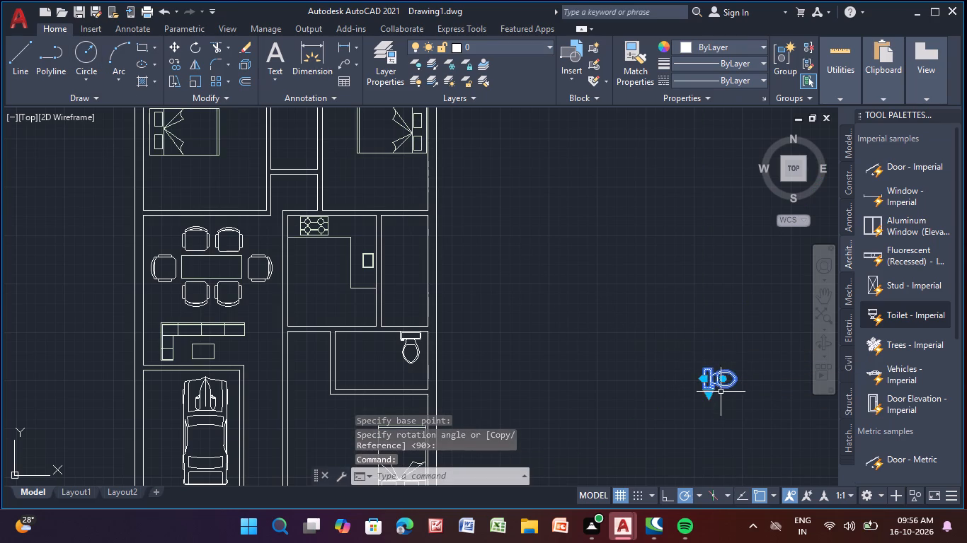
click(702, 380)
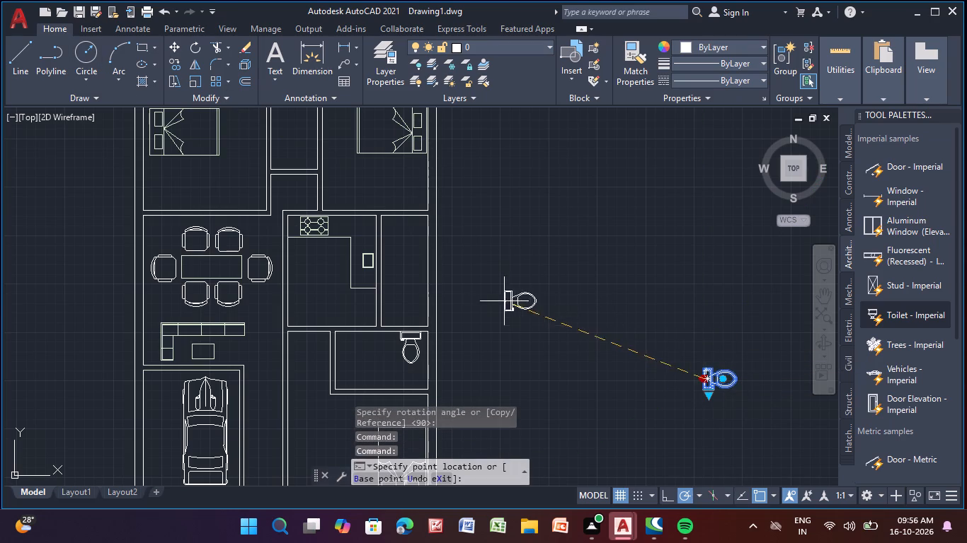
middle_drag(340, 198, 360, 322)
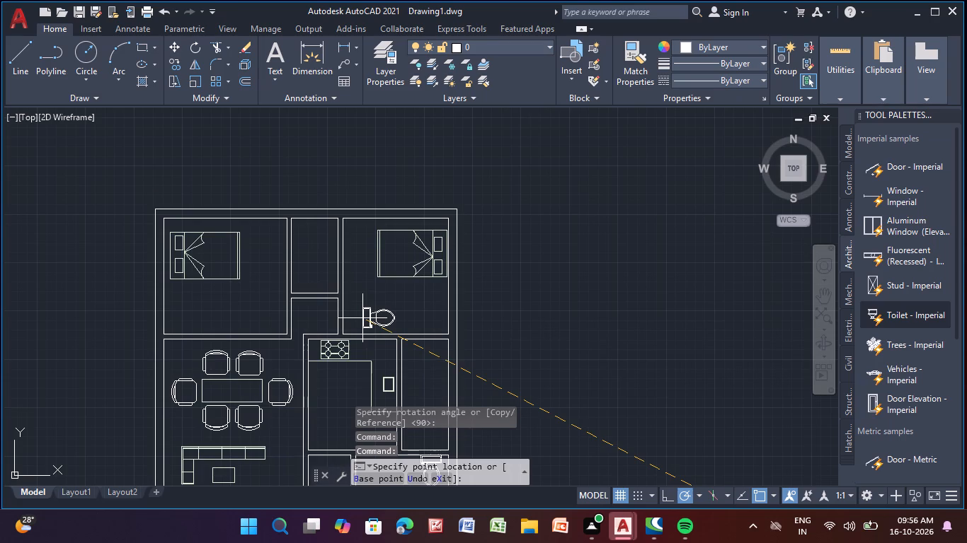
scroll(302, 236, up, 2)
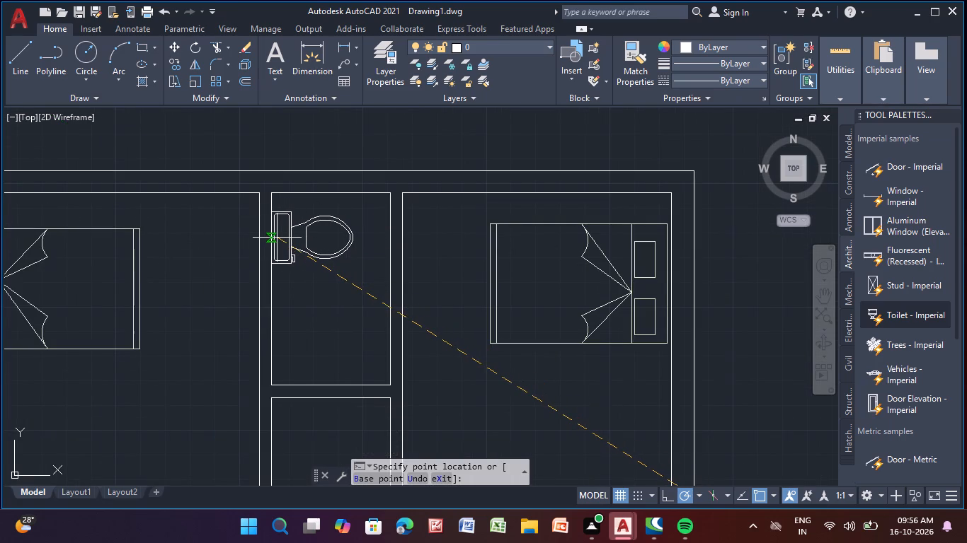
click(277, 238)
key(Escape)
Insert a Door - Imperial block in the empty space to the right of the floor plan.
scroll(277, 238, down, 3)
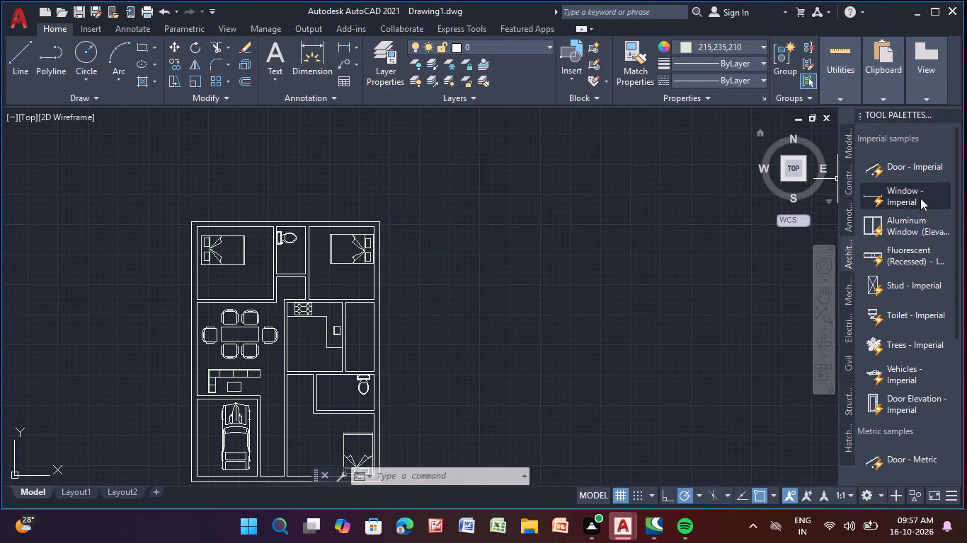
click(920, 168)
click(920, 168)
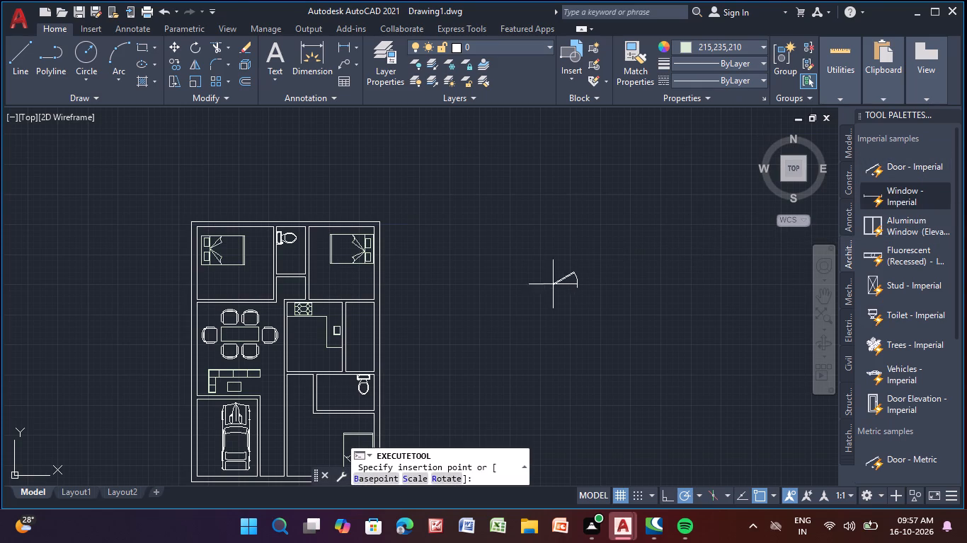
click(545, 286)
click(554, 281)
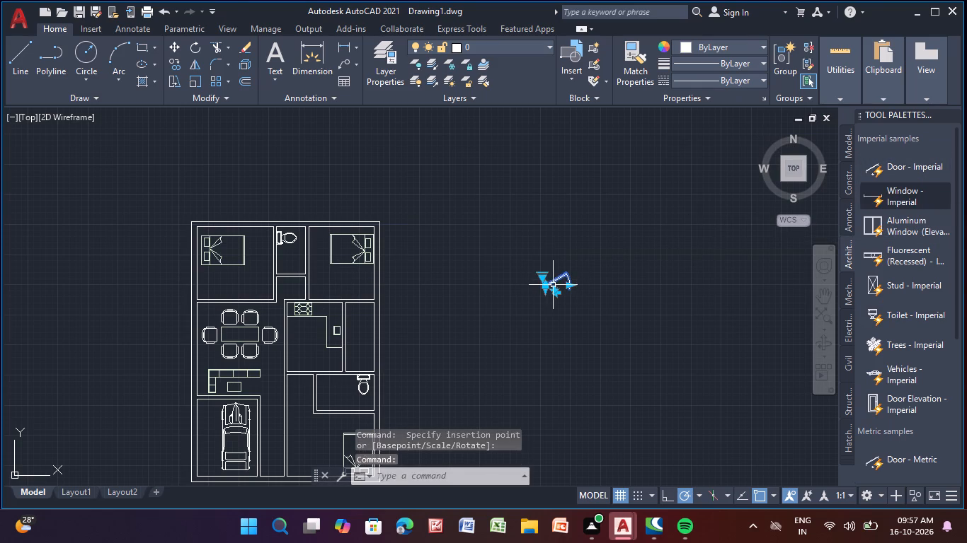
Change the inserted door block's opening angle to fully open at 90°.
click(543, 275)
click(598, 332)
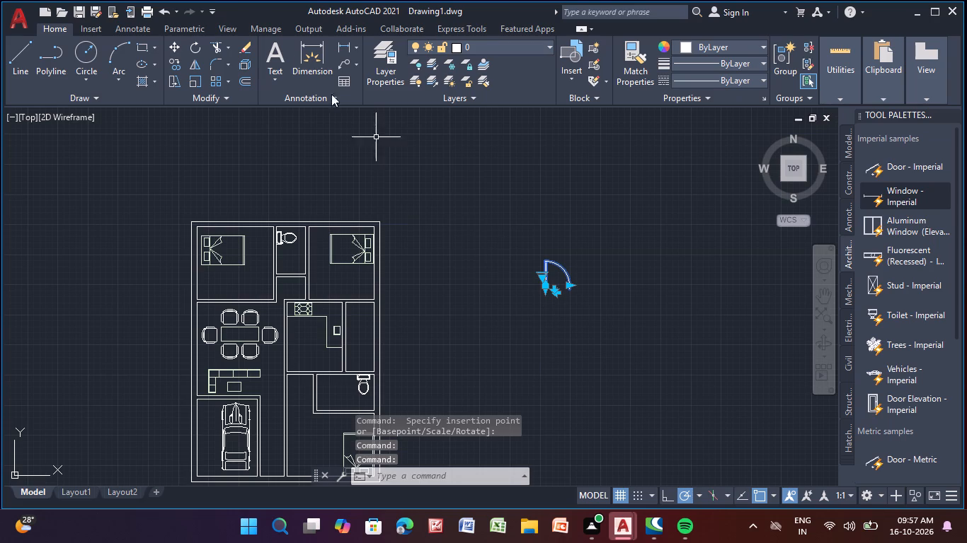
Copy the loose door block into the lower wall of the upper-left bedroom, near its right corner.
click(175, 59)
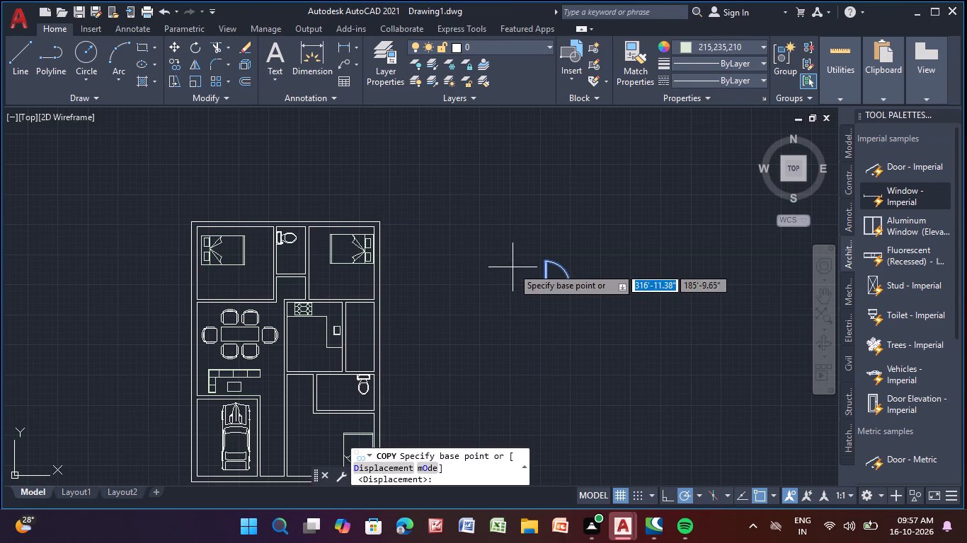
click(543, 277)
scroll(244, 298, up, 5)
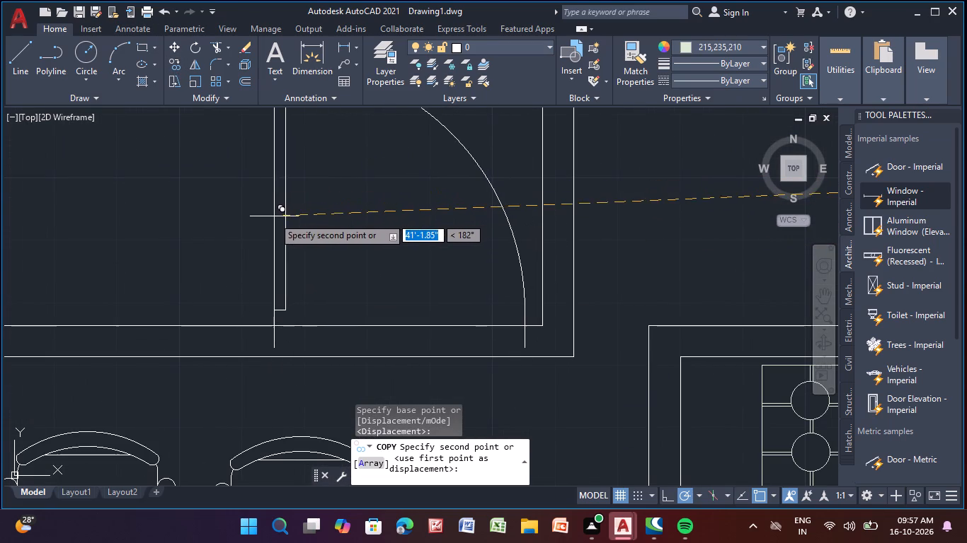
click(266, 226)
Place another copy of the door in the bottom outer wall, as the entrance to the passage beside the car garage.
scroll(267, 228, down, 6)
scroll(326, 228, up, 3)
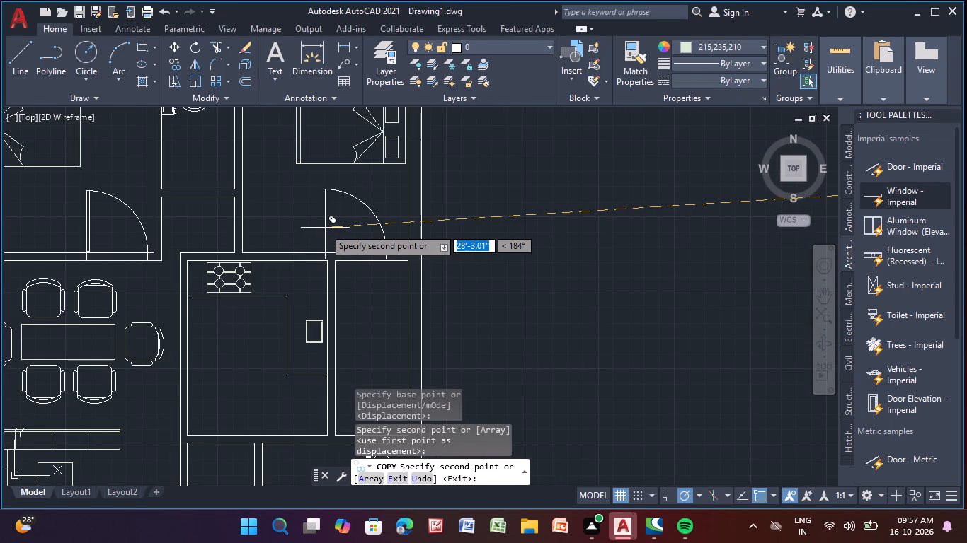
scroll(273, 264, down, 2)
middle_drag(268, 271, 272, 243)
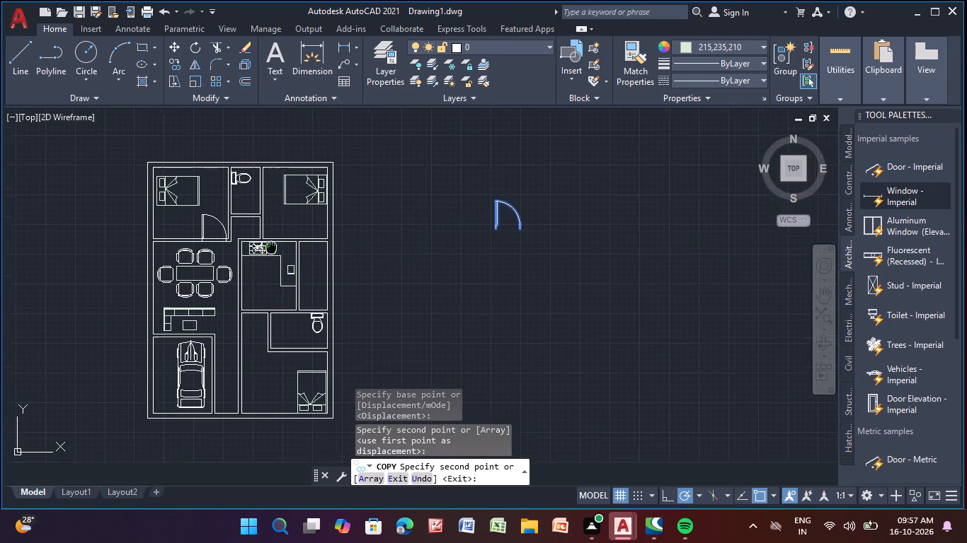
middle_drag(272, 243, 279, 207)
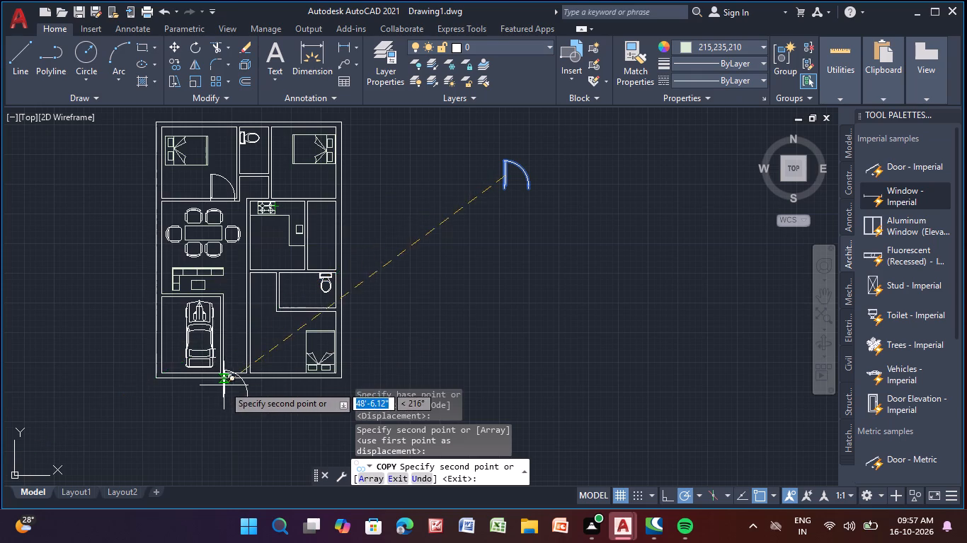
scroll(224, 385, up, 3)
scroll(222, 306, up, 1)
middle_drag(222, 306, 241, 234)
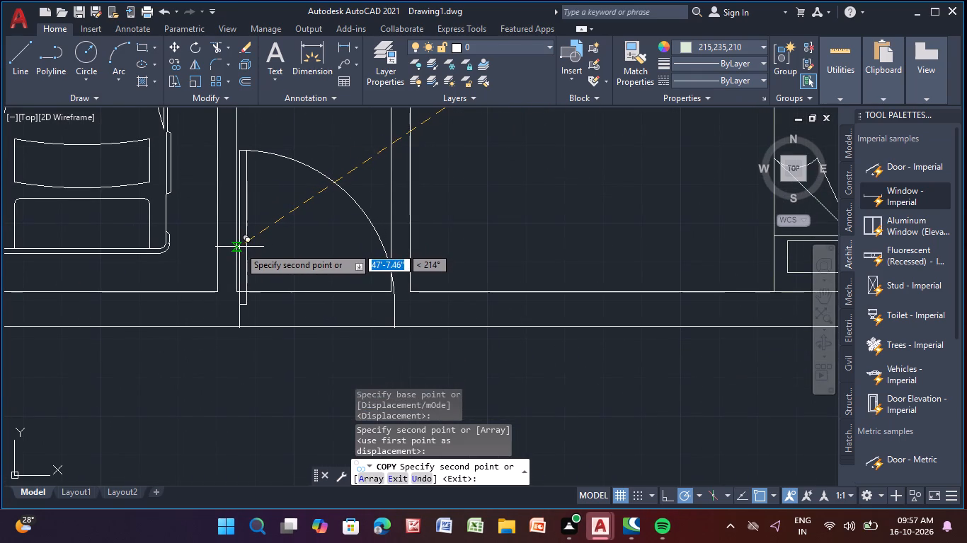
click(241, 245)
scroll(261, 236, down, 2)
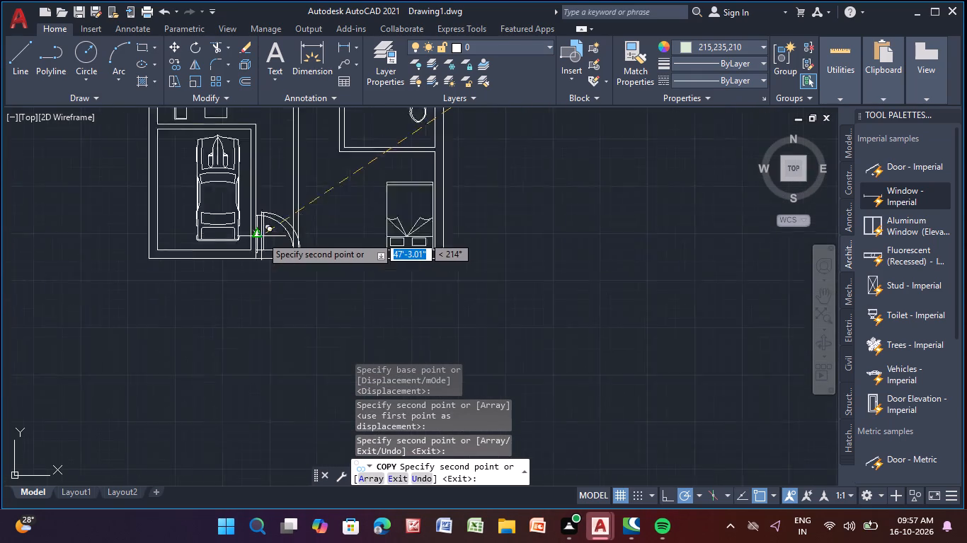
scroll(261, 236, down, 2)
middle_drag(263, 247, 248, 349)
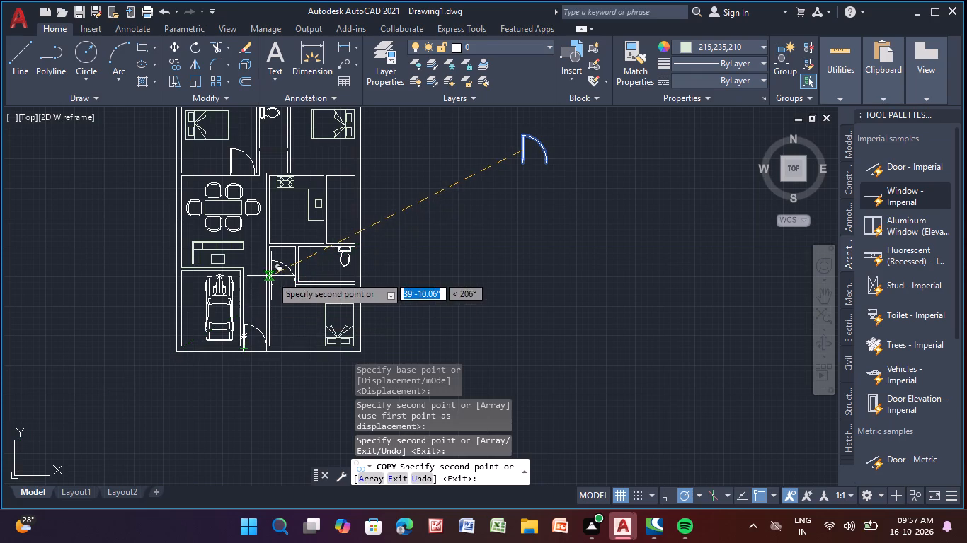
key(Escape)
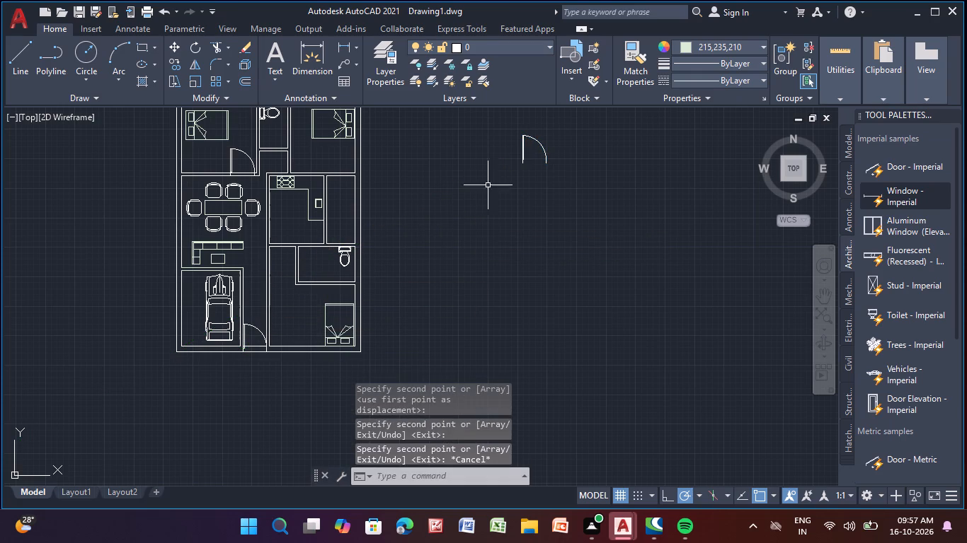
Copy the loose door into the lower wall of the narrow toilet room between the two upper bedrooms.
click(524, 146)
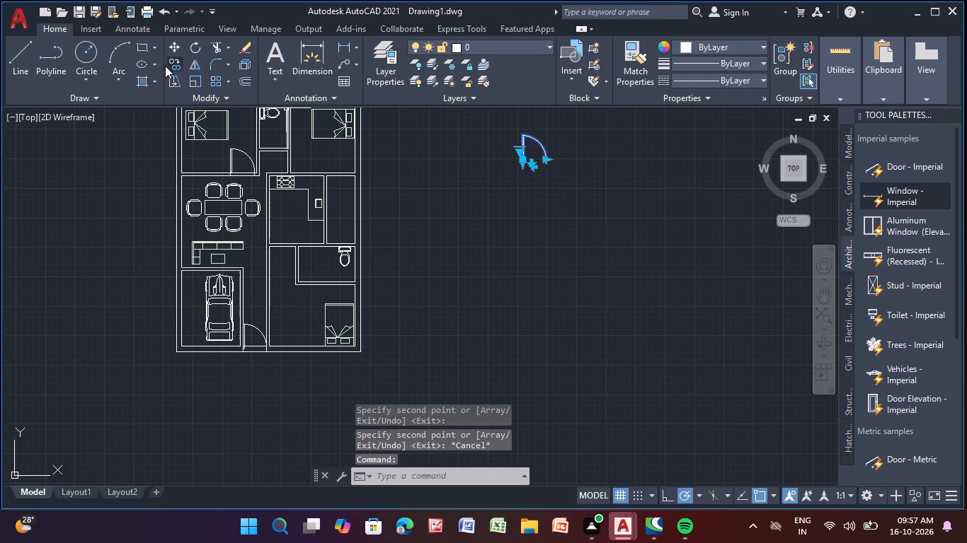
click(173, 60)
click(524, 150)
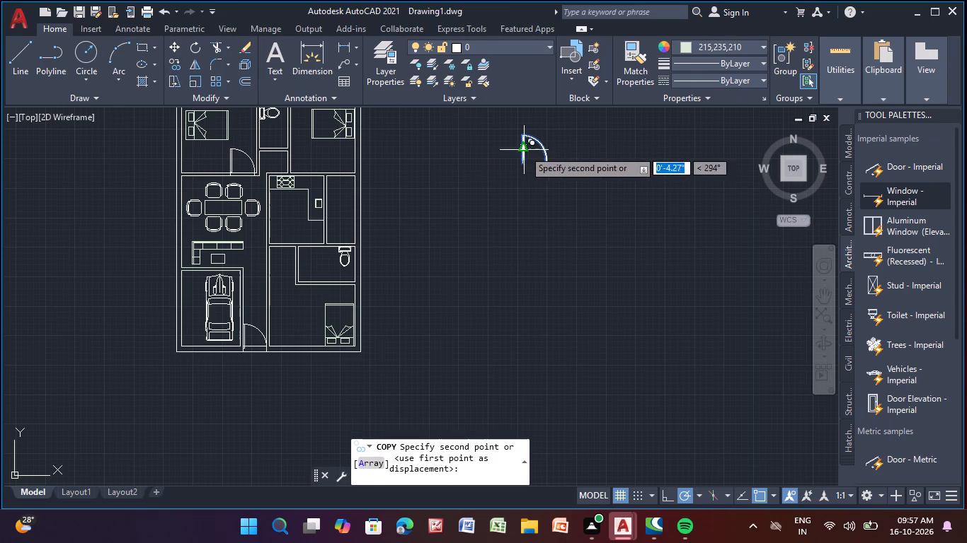
middle_drag(252, 143, 263, 188)
scroll(265, 187, up, 3)
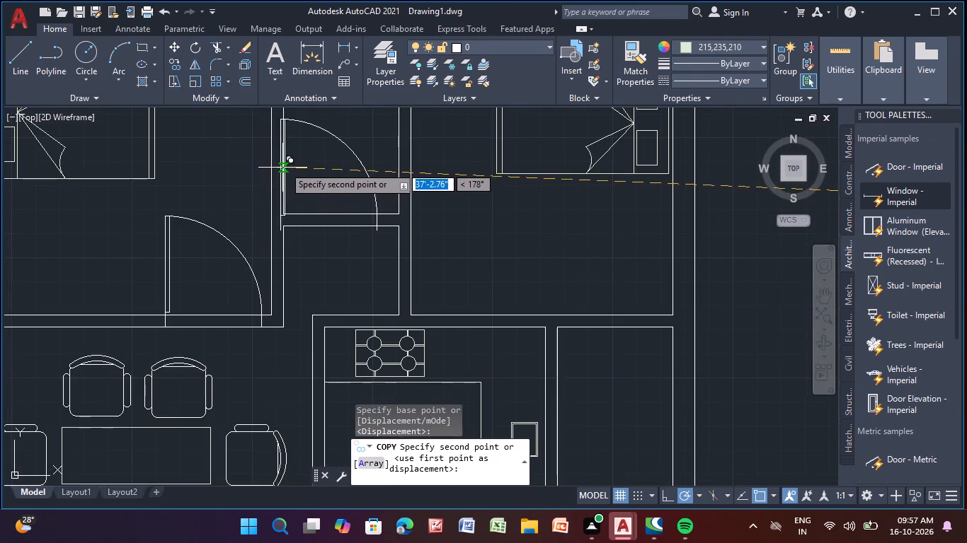
scroll(286, 165, up, 3)
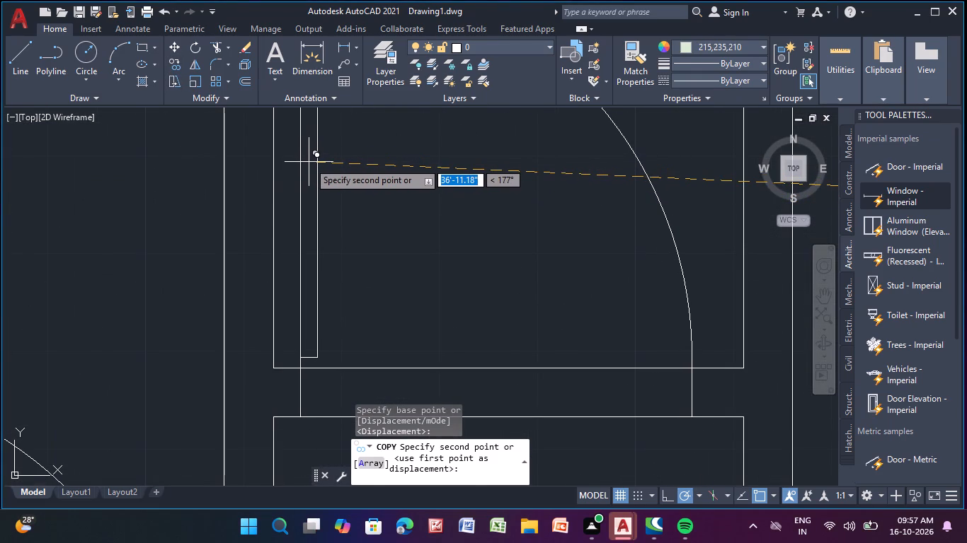
click(309, 162)
key(Escape)
scroll(348, 190, down, 6)
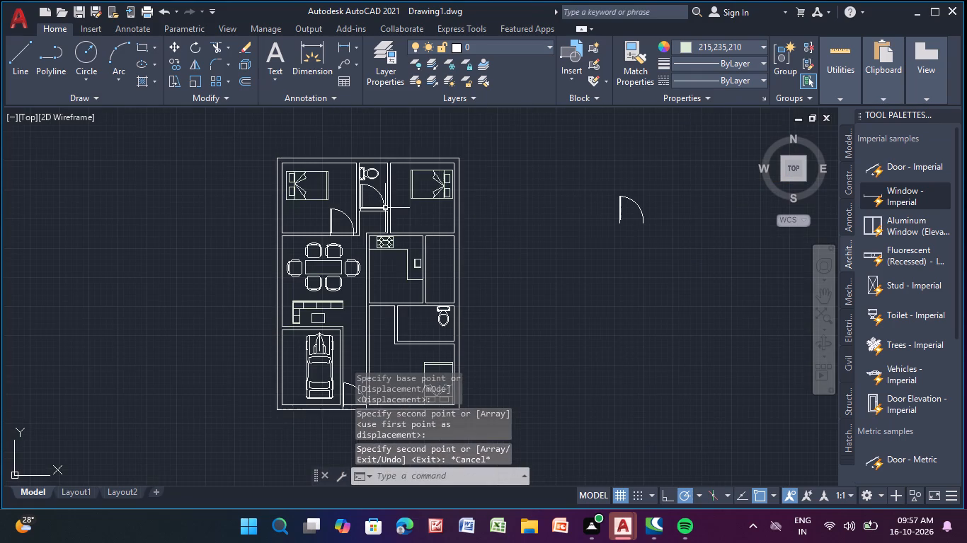
Rotate the loose door outside the plan 90° clockwise about its hinge end.
click(620, 209)
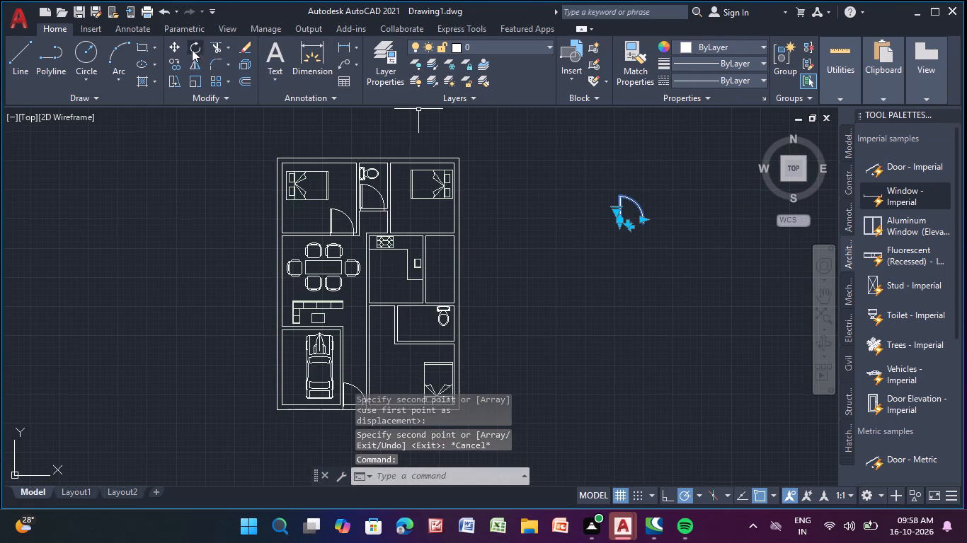
click(191, 48)
click(624, 222)
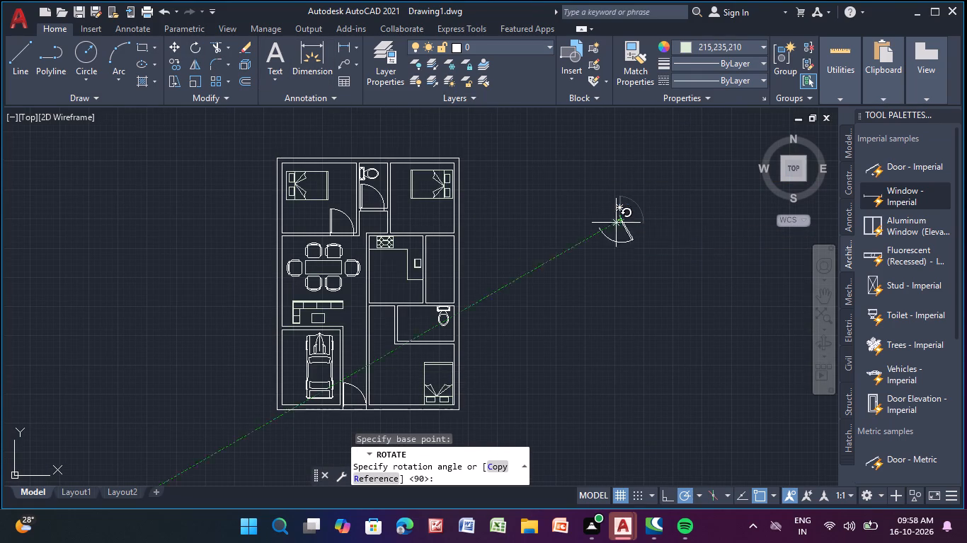
click(622, 343)
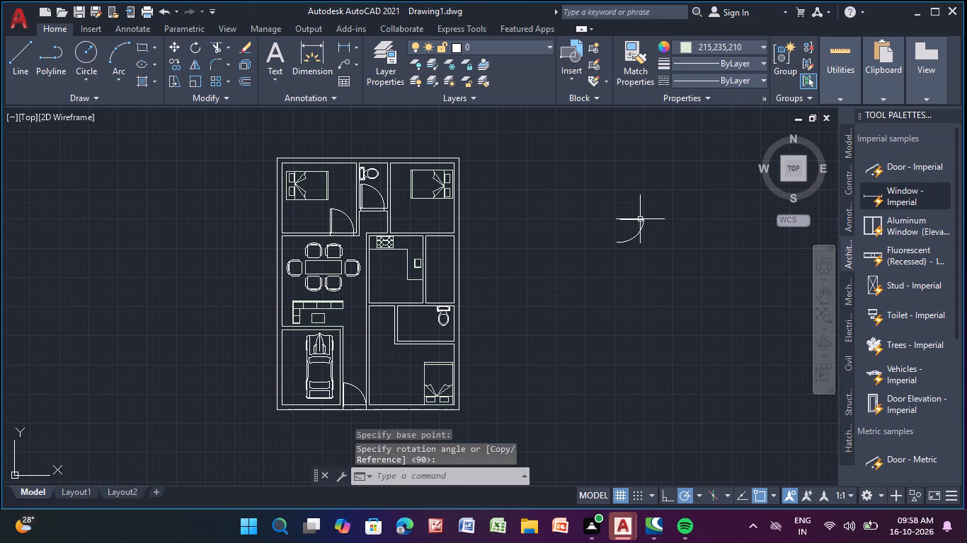
Copy the rotated door into the left wall of the lower-right bedroom, near its upper corner beside the toilet room.
click(641, 218)
click(175, 62)
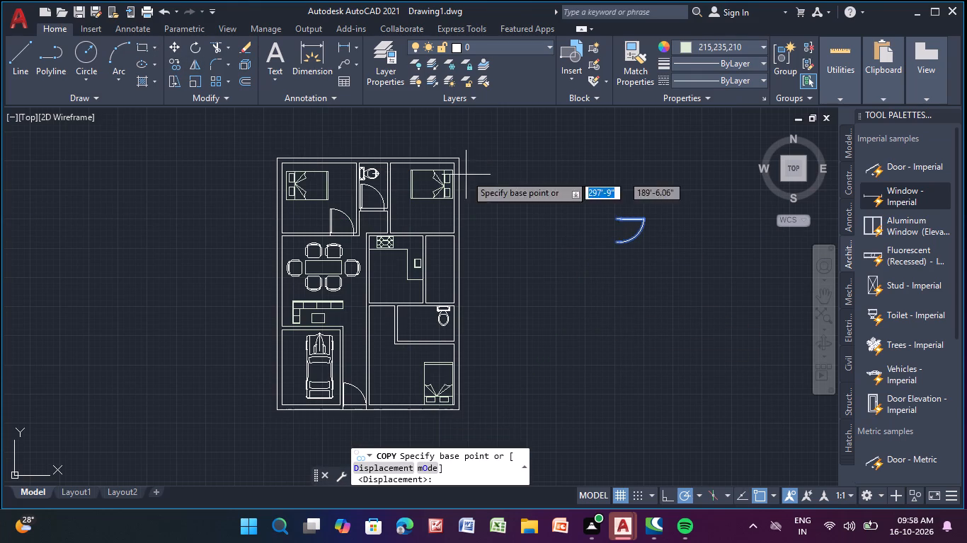
click(634, 215)
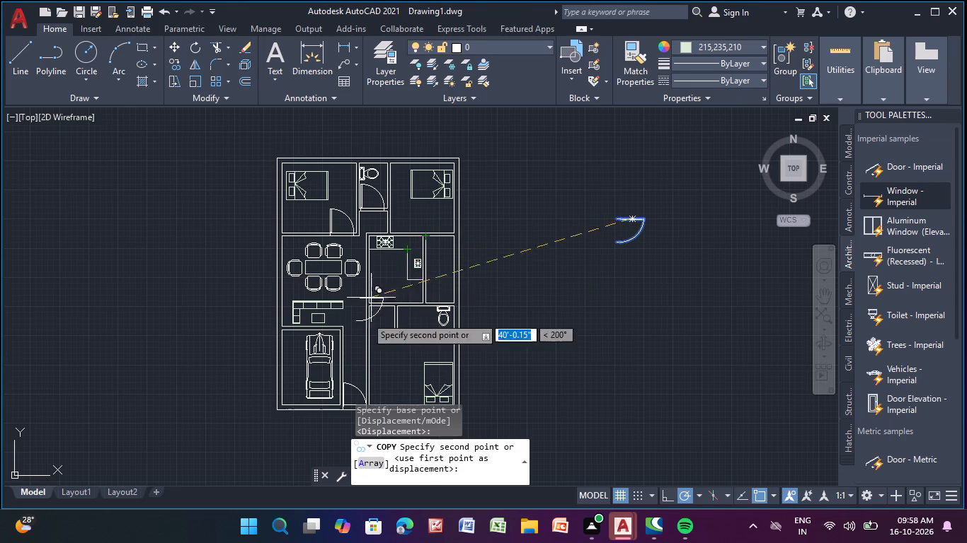
scroll(385, 341, up, 2)
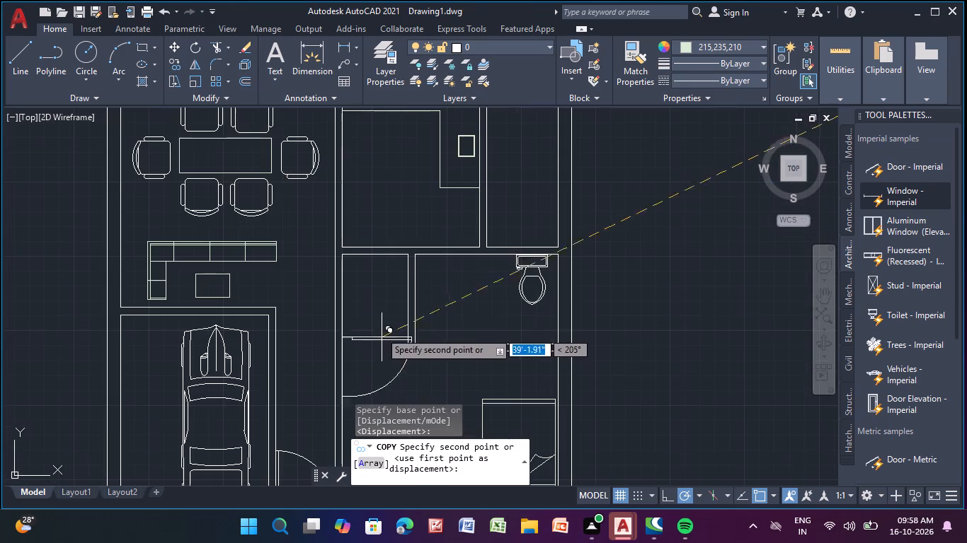
scroll(372, 265, up, 2)
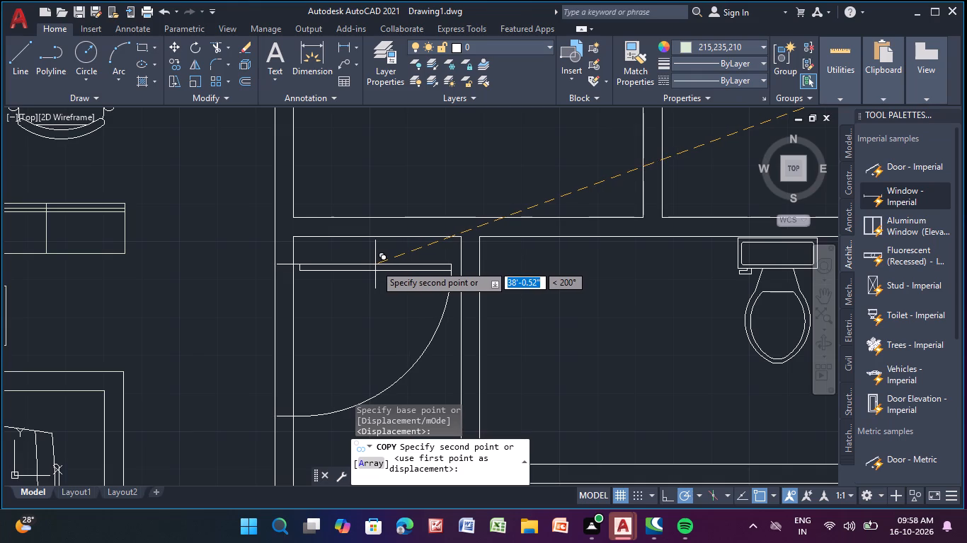
click(374, 264)
Place another copy of the rotated door in the wall between the kitchen and the narrow room to its right, near the bottom.
scroll(374, 264, down, 3)
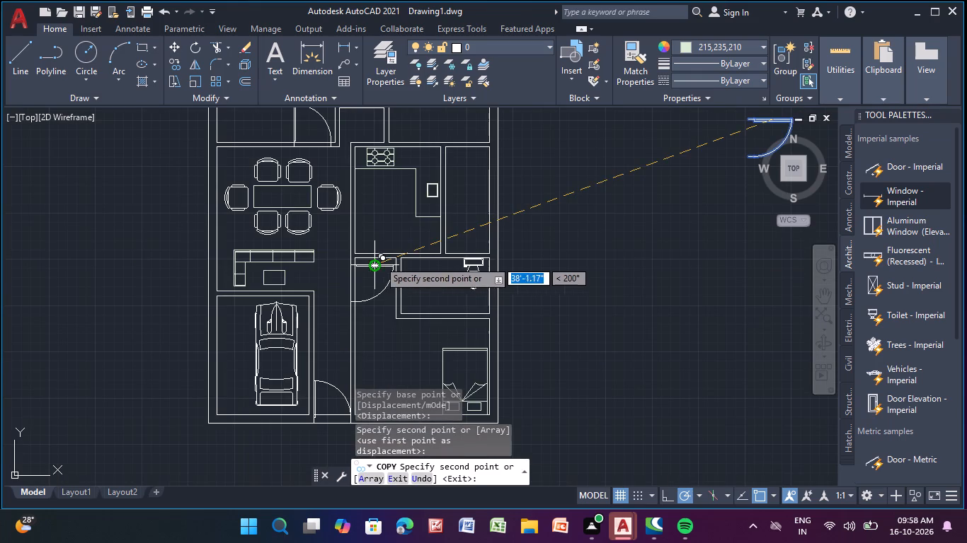
scroll(479, 218, up, 3)
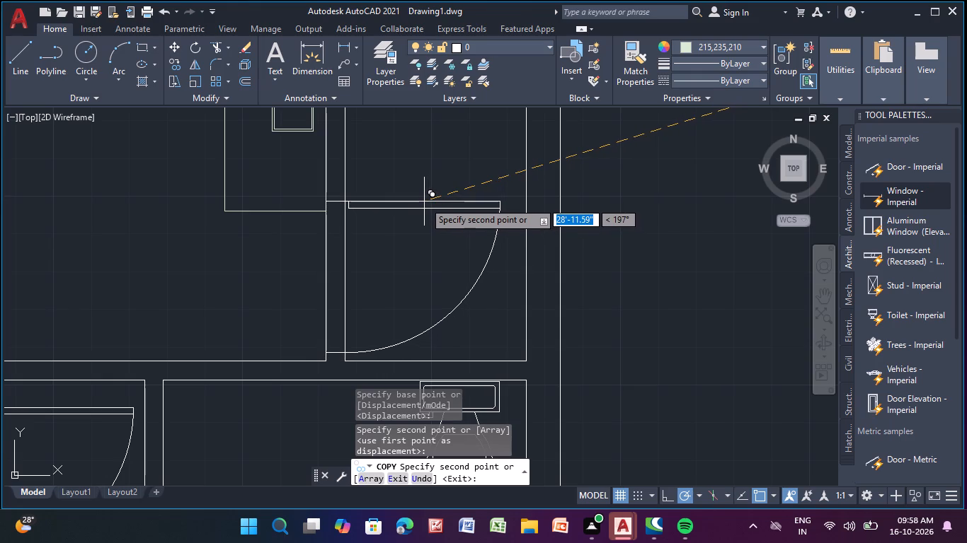
click(424, 202)
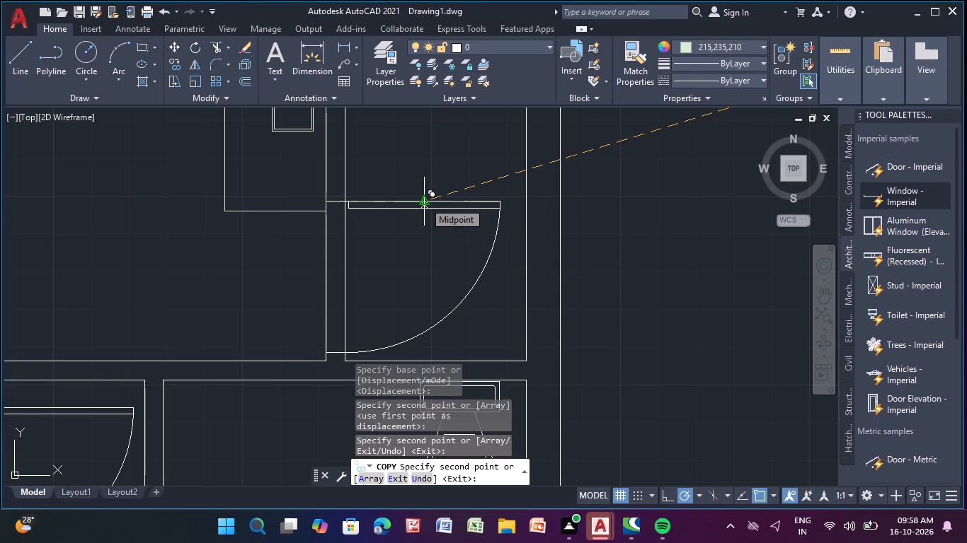
key(Escape)
Flip the door between the kitchen and the narrow room vertically so its leaf is hinged at the lower end.
click(423, 200)
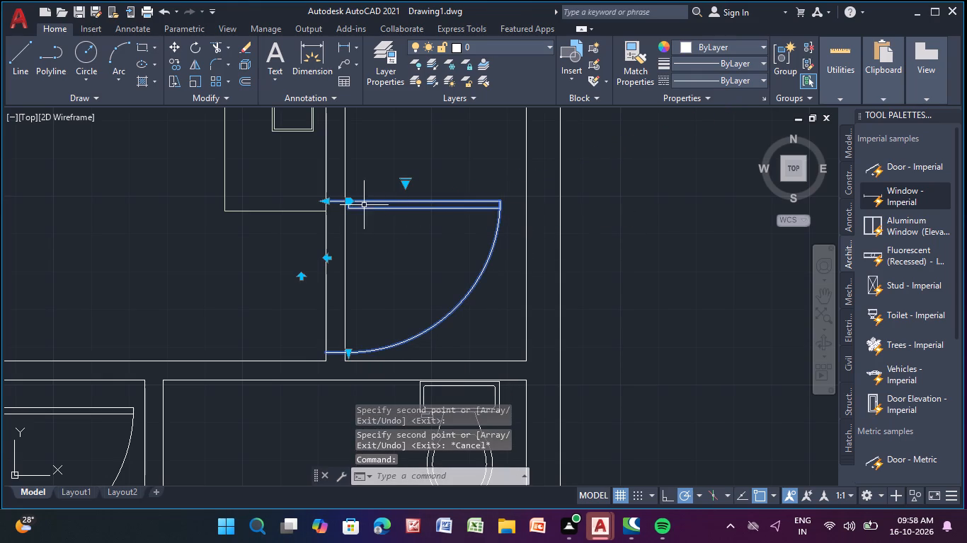
click(302, 279)
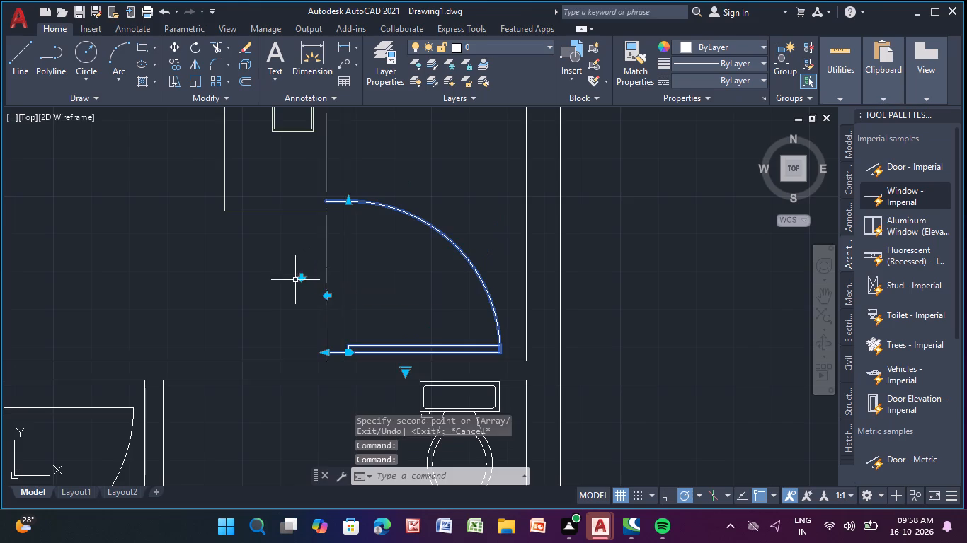
key(Escape)
Reduce the width of the door between the kitchen and the narrow room to 2'-6" so it clears the counter.
scroll(292, 281, down, 4)
scroll(374, 255, down, 1)
scroll(311, 259, up, 3)
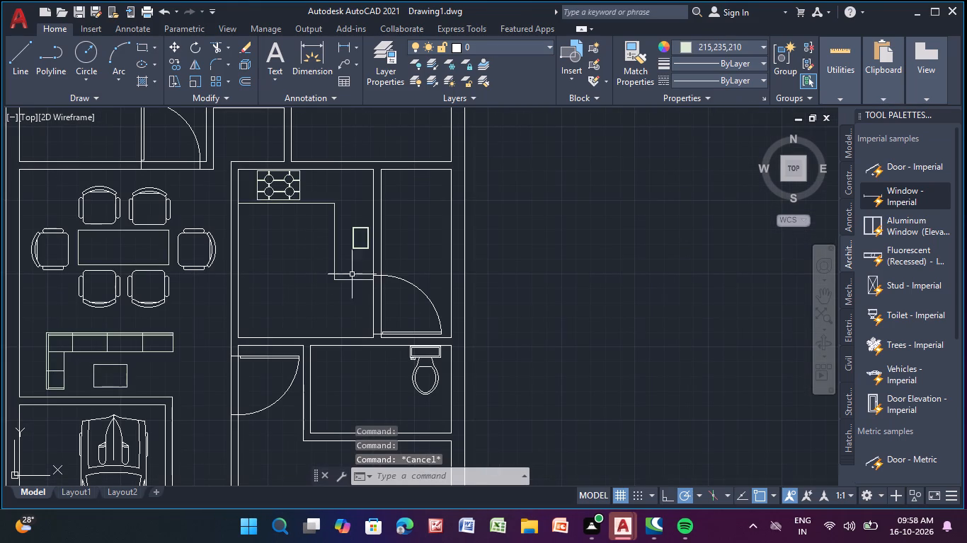
click(390, 278)
middle_drag(390, 278, 379, 224)
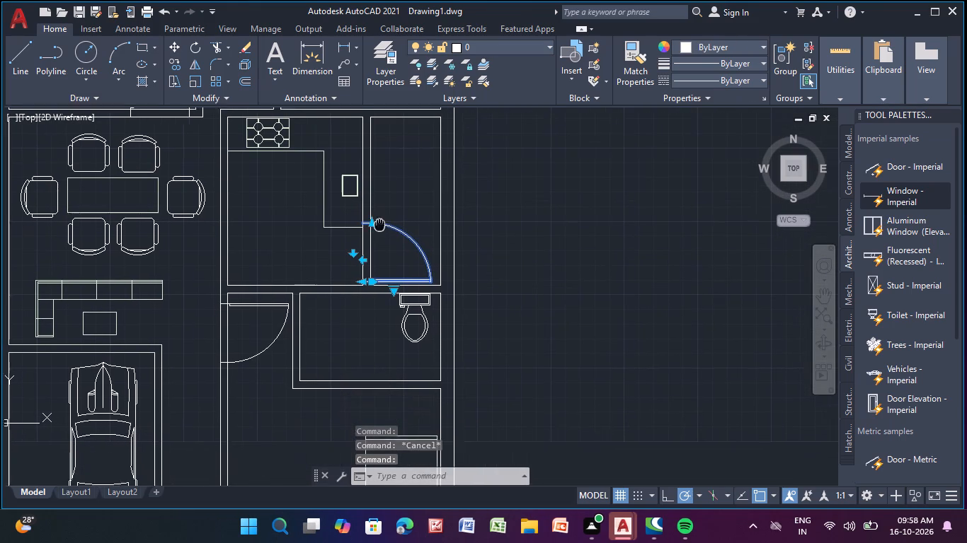
middle_drag(379, 224, 378, 222)
drag(371, 218, 372, 234)
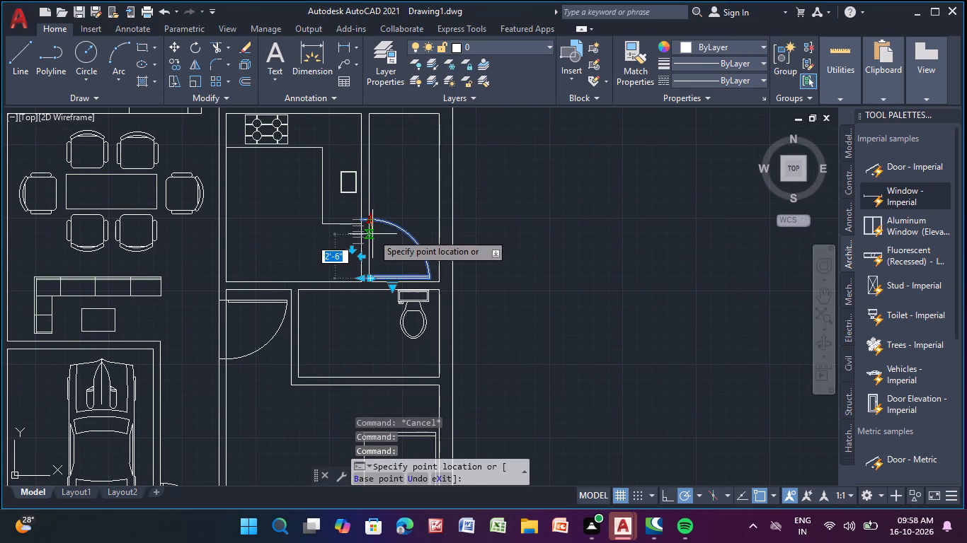
drag(372, 234, 371, 236)
click(371, 236)
key(Escape)
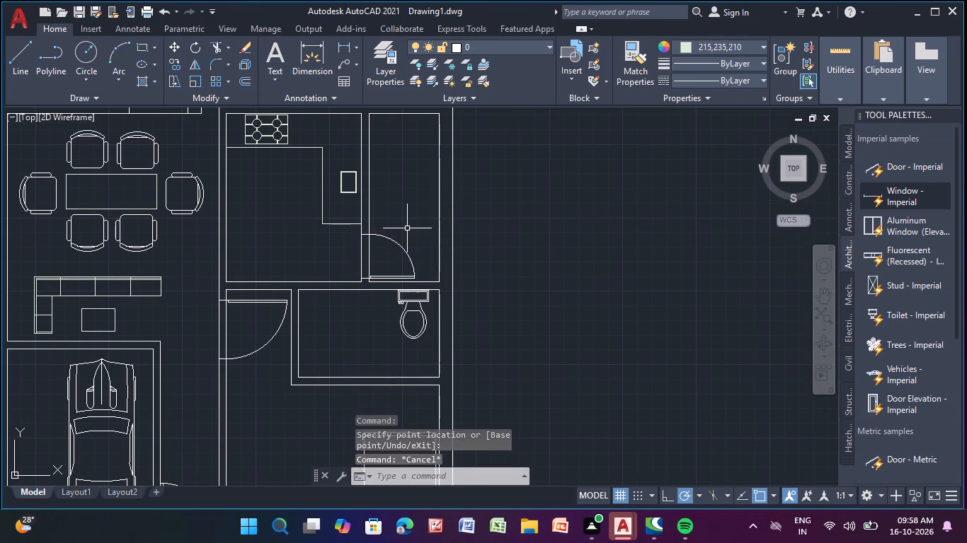
key(Escape)
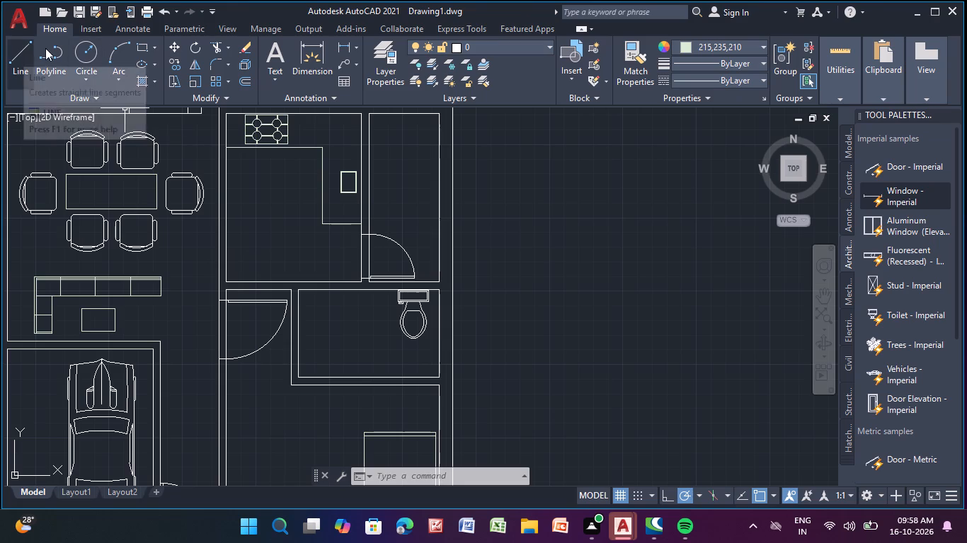
Set the current object colour to ByLayer.
click(721, 44)
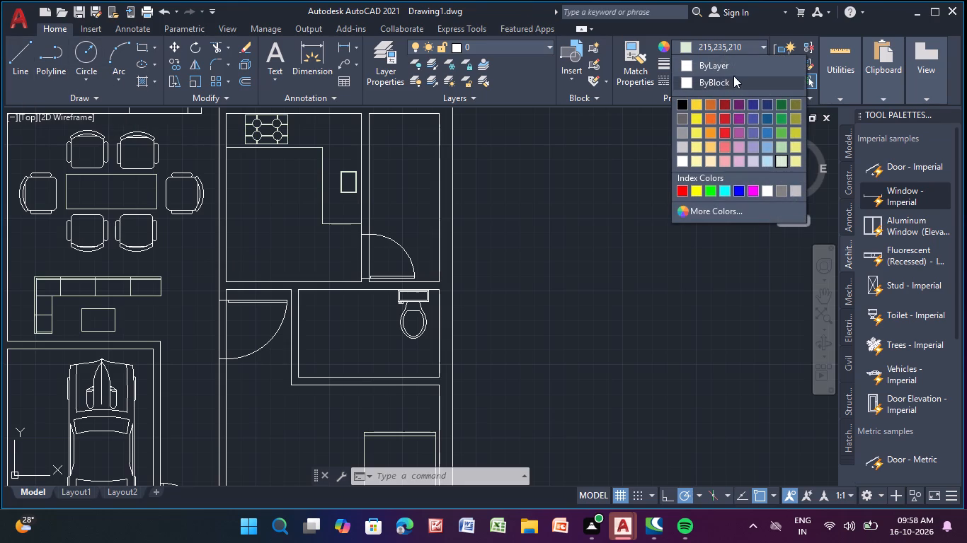
click(734, 71)
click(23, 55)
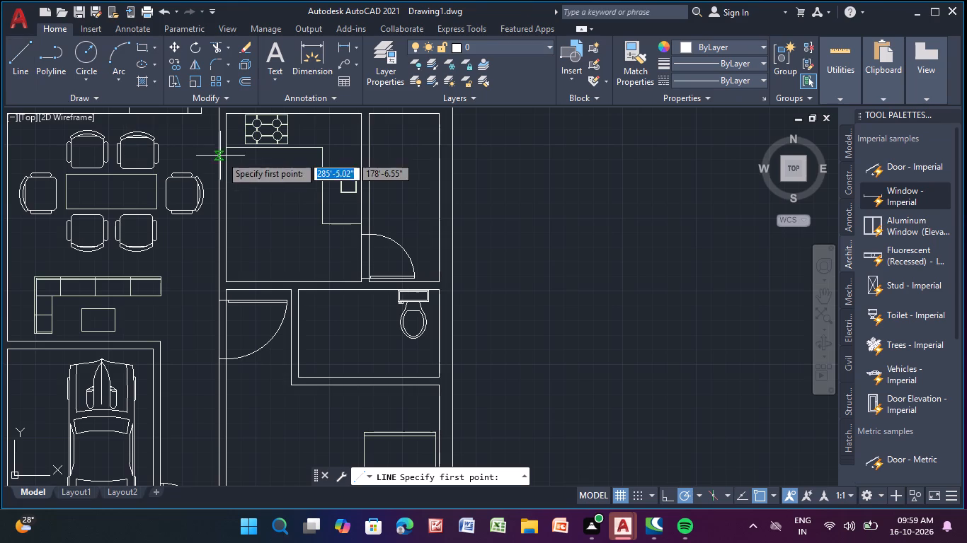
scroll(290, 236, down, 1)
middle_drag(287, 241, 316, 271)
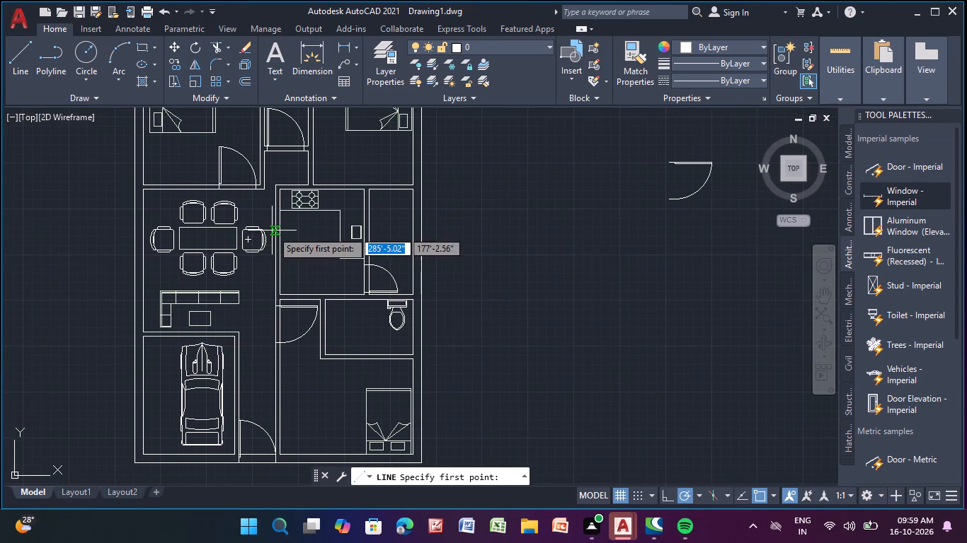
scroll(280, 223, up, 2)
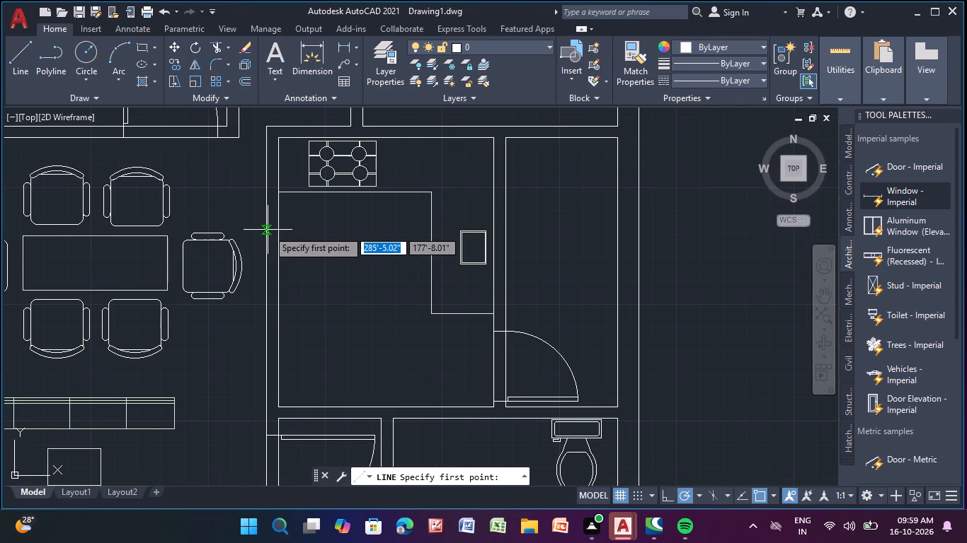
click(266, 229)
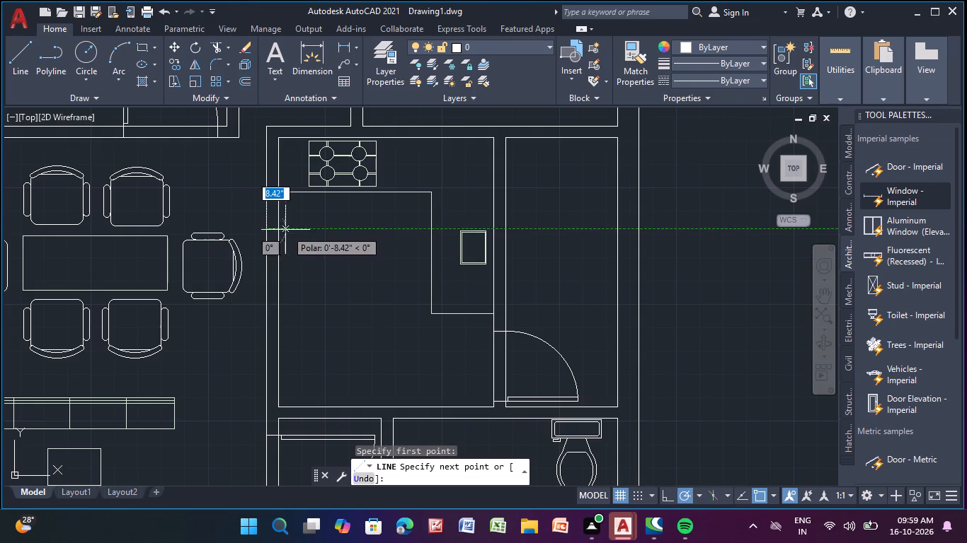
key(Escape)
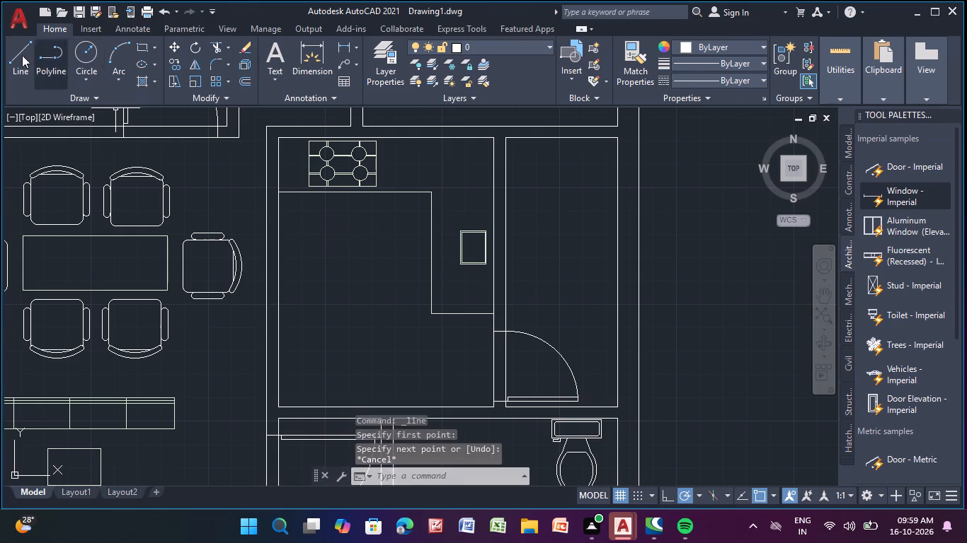
Draw two short horizontal lines across the 5" wall between the dining area and the kitchen, marking an opening below the counter.
click(9, 52)
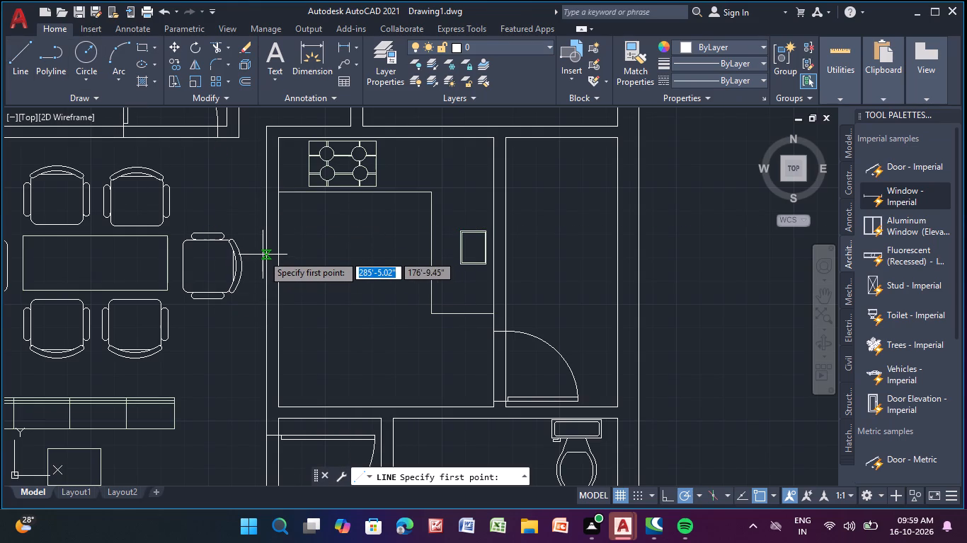
click(265, 257)
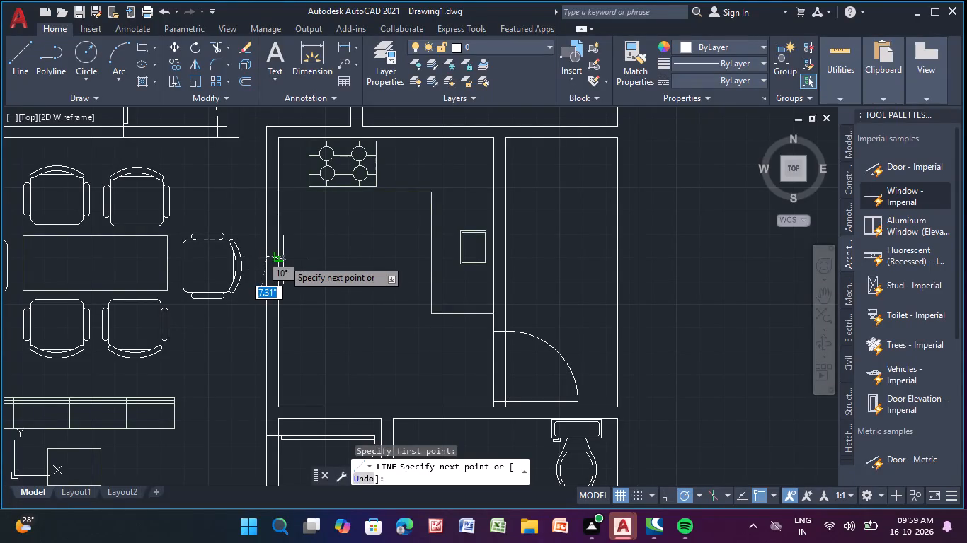
click(277, 256)
key(Escape)
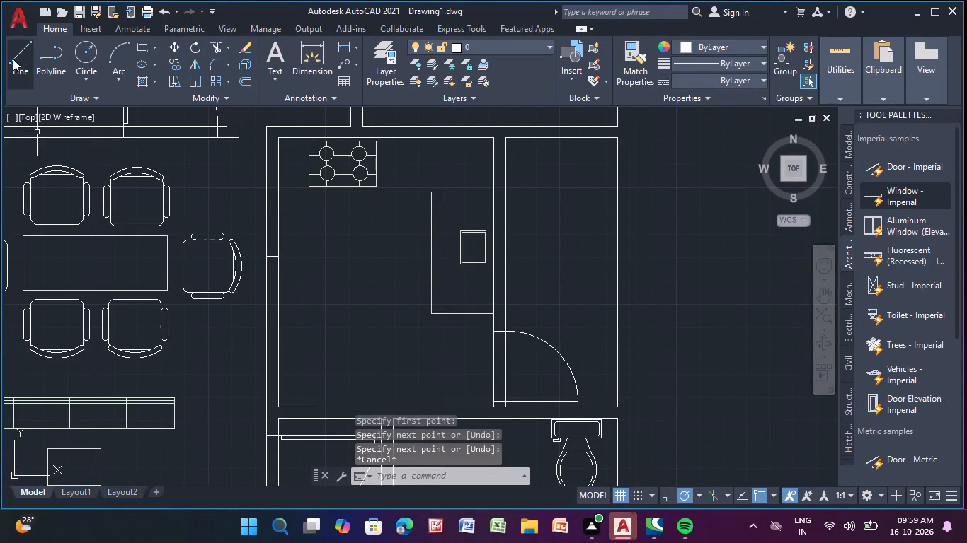
click(16, 61)
click(266, 375)
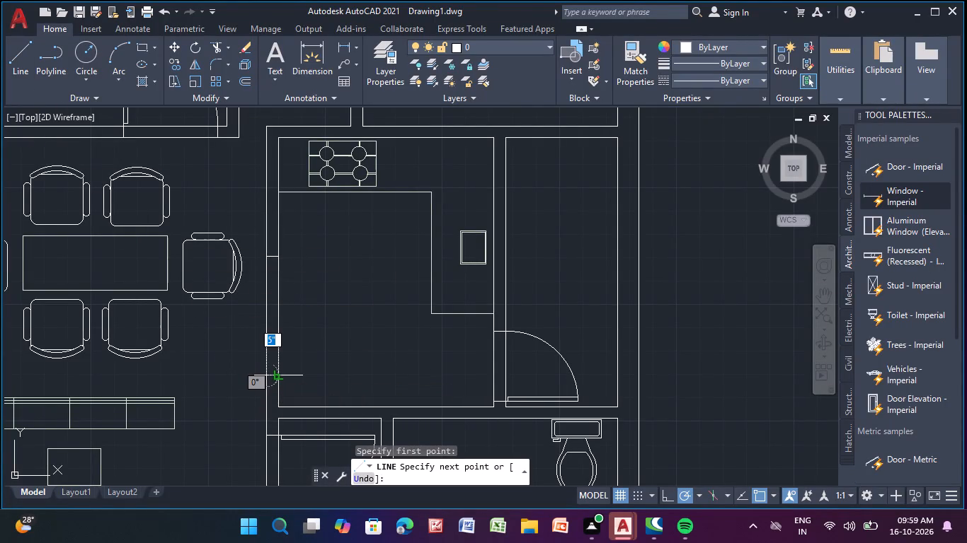
click(277, 375)
key(Escape)
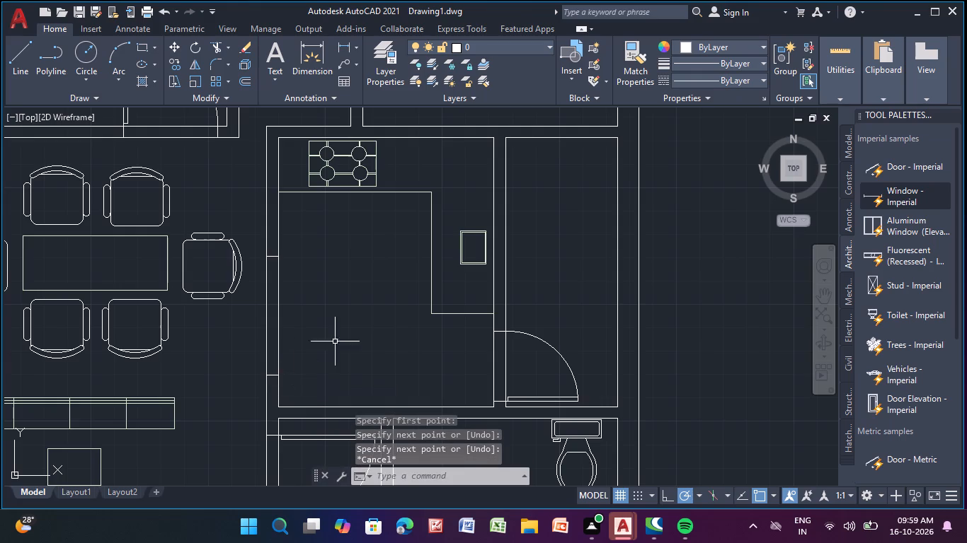
Trim both wall lines between the two marks to open the kitchen's left wall.
click(217, 51)
drag(248, 344, 348, 310)
key(Escape)
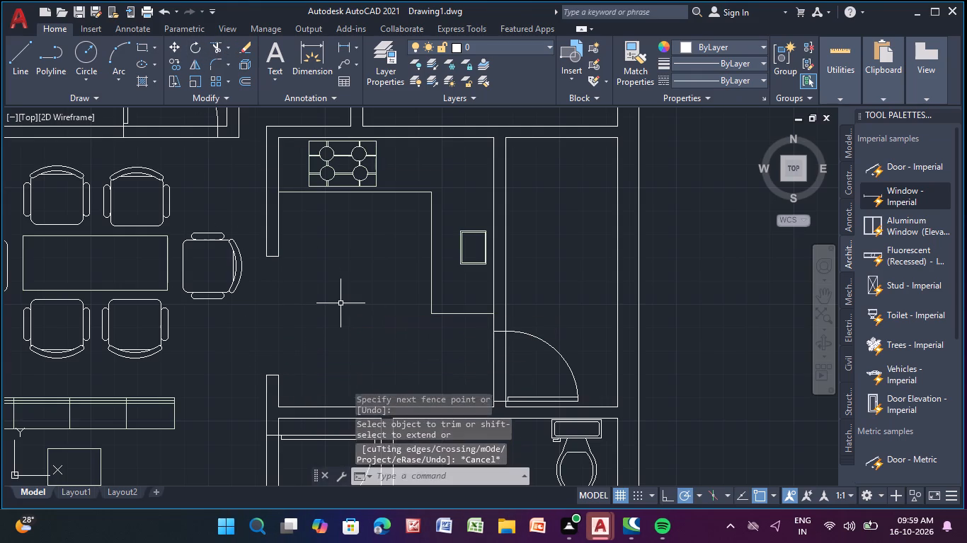
Copy the door between the kitchen and the narrow room into the left wall of the upper-right bedroom, near its lower corner.
scroll(341, 303, down, 2)
middle_drag(333, 357, 336, 329)
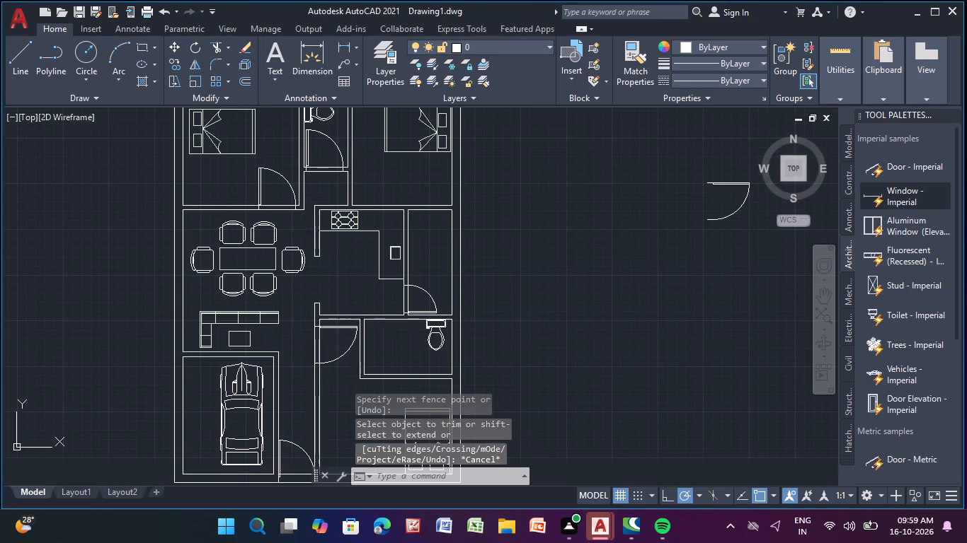
click(413, 313)
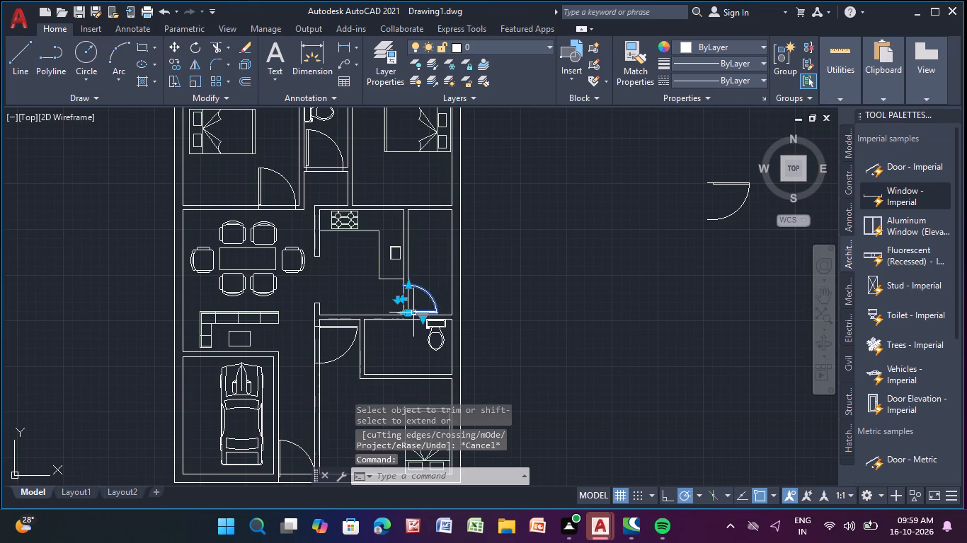
click(177, 67)
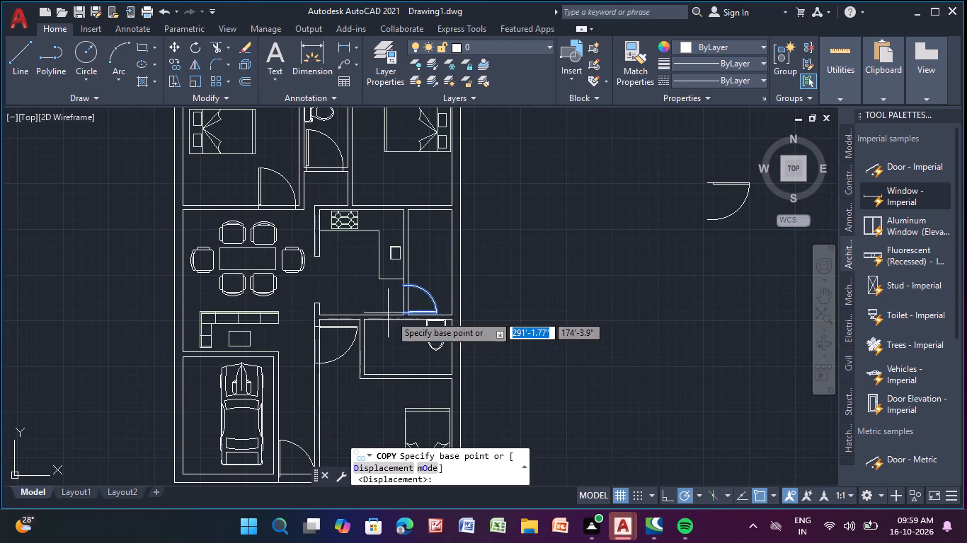
click(412, 308)
scroll(362, 185, up, 2)
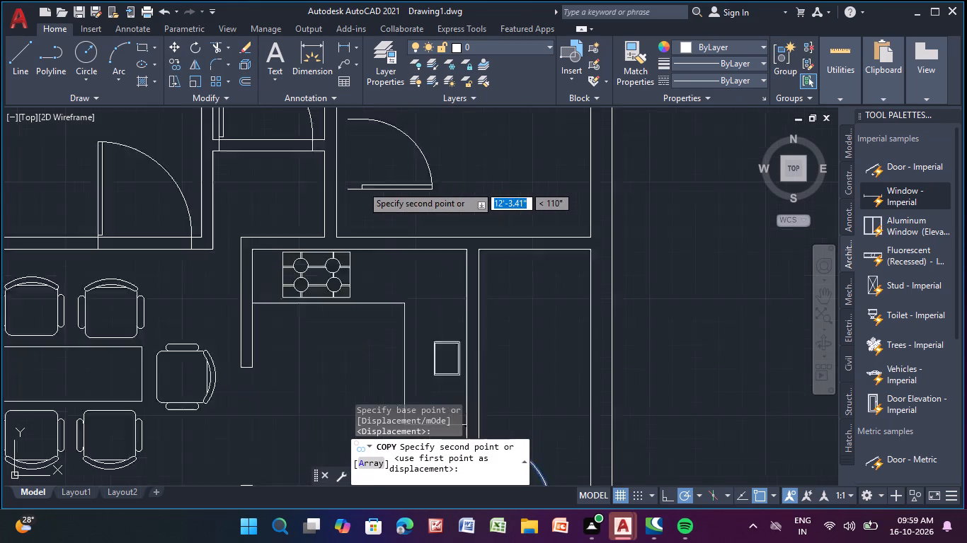
scroll(362, 185, up, 2)
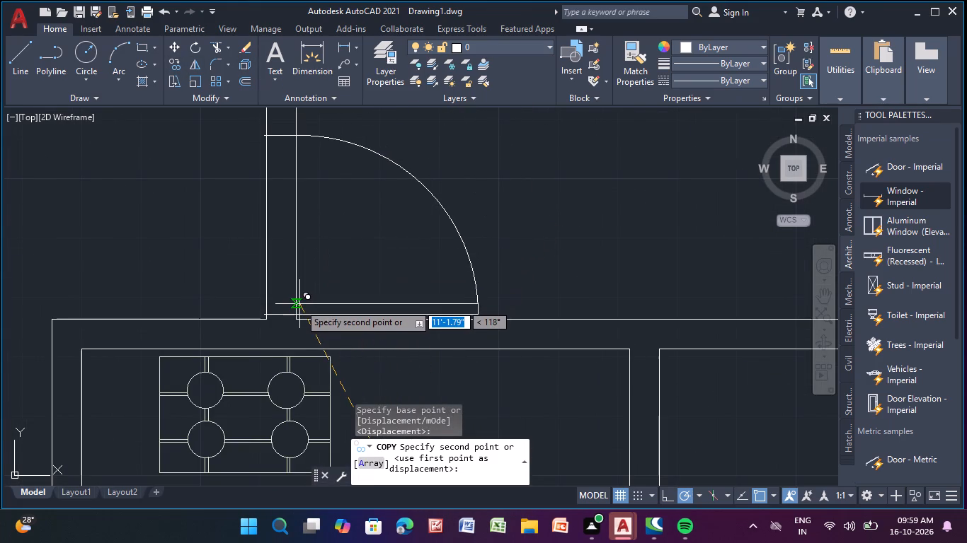
scroll(301, 302, down, 2)
scroll(301, 302, up, 1)
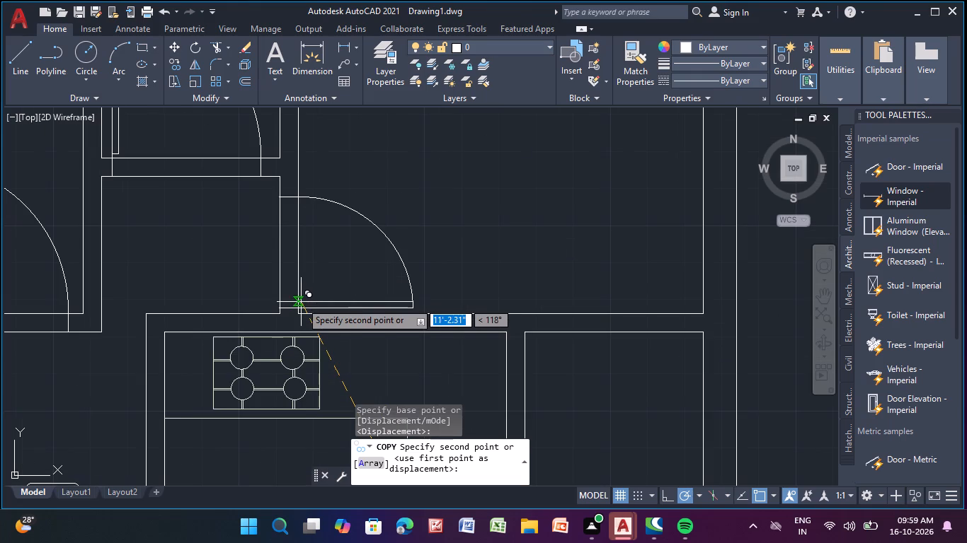
scroll(303, 298, up, 2)
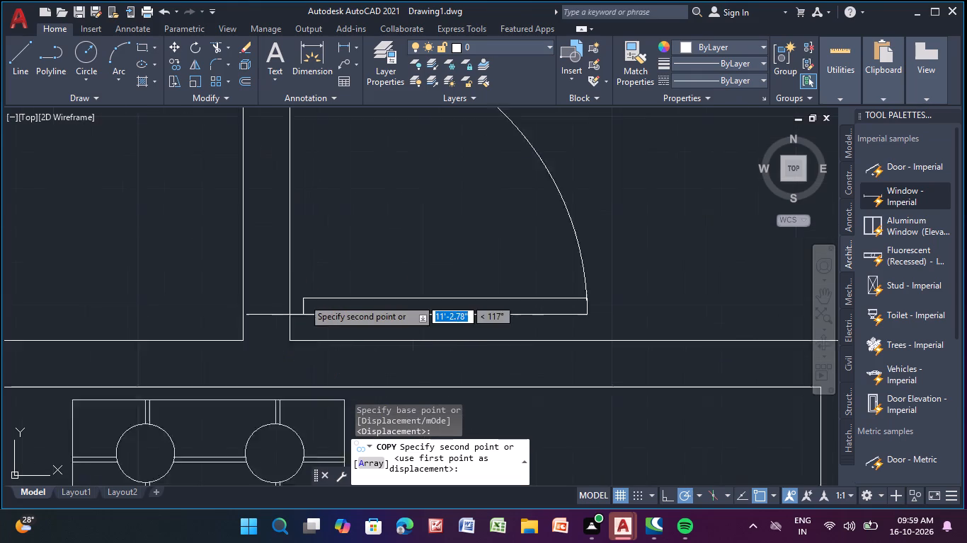
scroll(303, 298, up, 1)
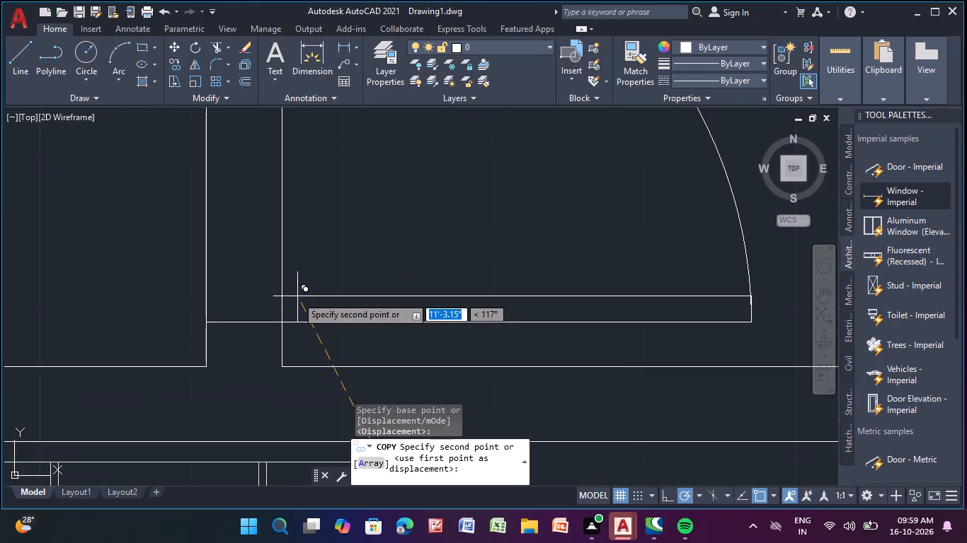
click(297, 296)
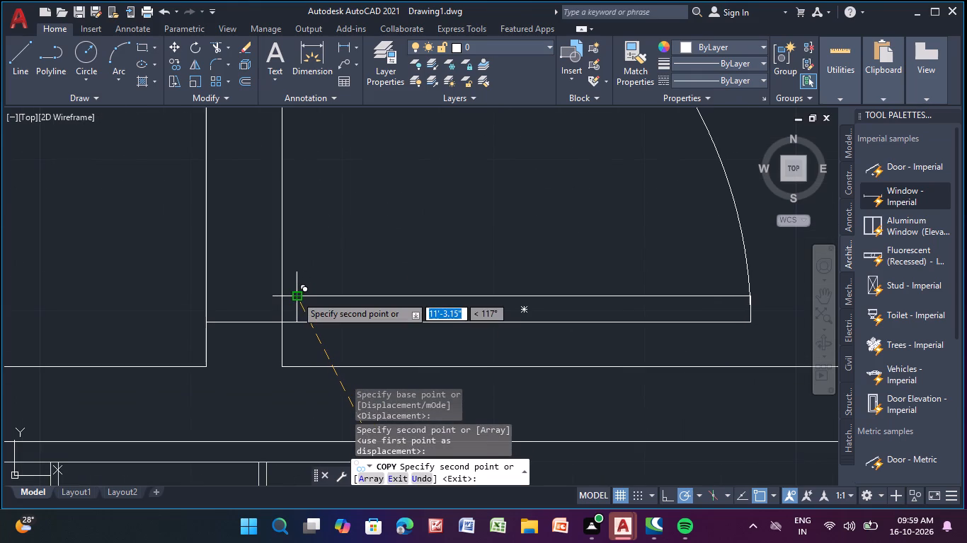
key(Escape)
Examine the whole floor plan and the door placements around the upper bedrooms and toilet.
scroll(296, 296, down, 6)
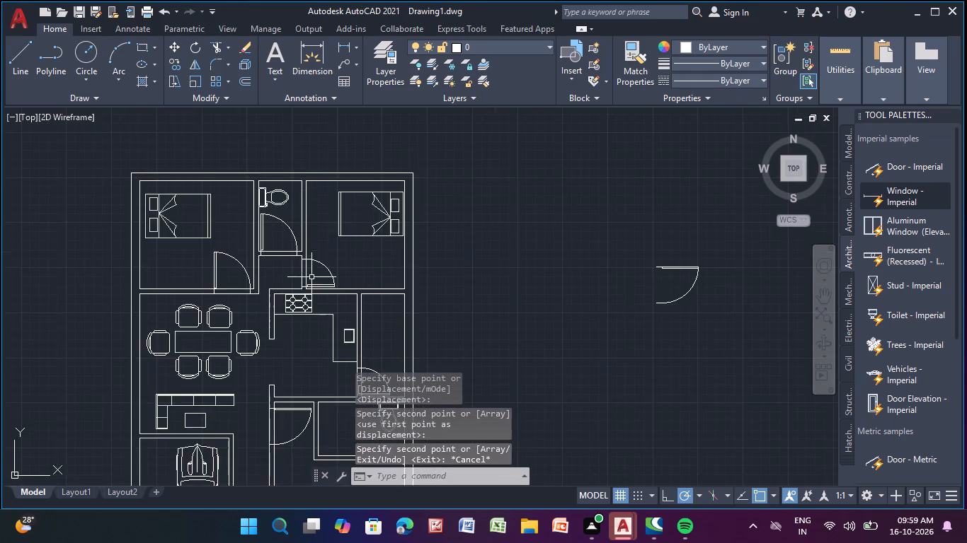
middle_drag(311, 278, 446, 210)
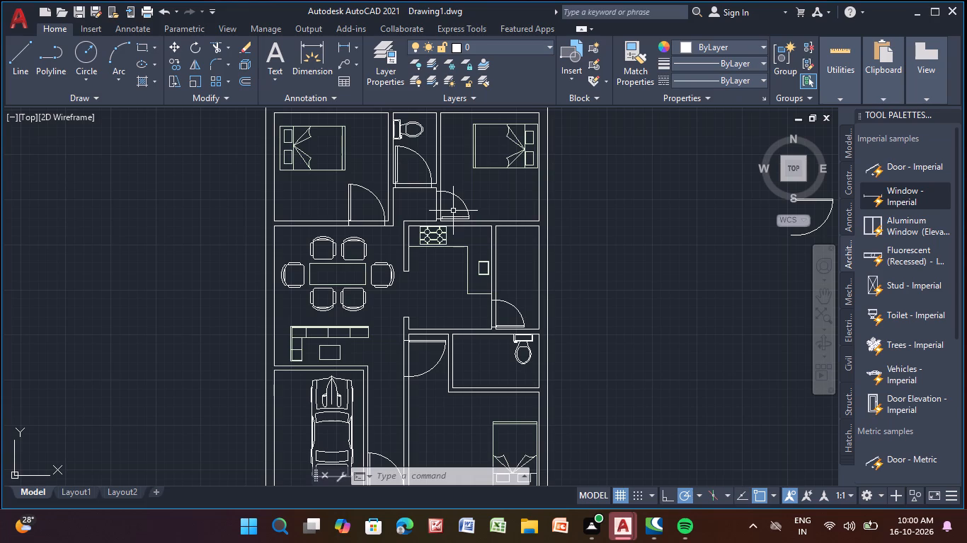
scroll(442, 216, down, 1)
middle_drag(441, 223, 425, 397)
middle_drag(427, 378, 428, 221)
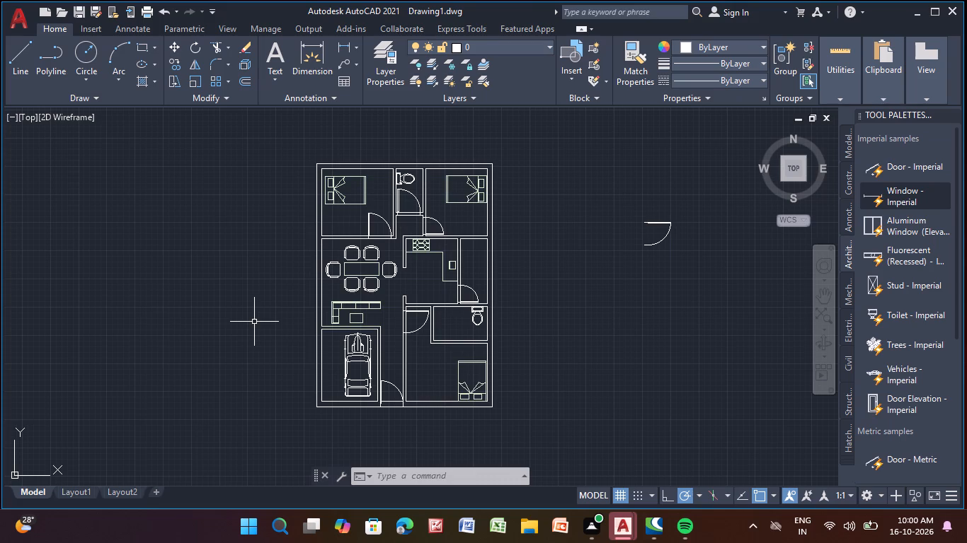
scroll(419, 190, up, 4)
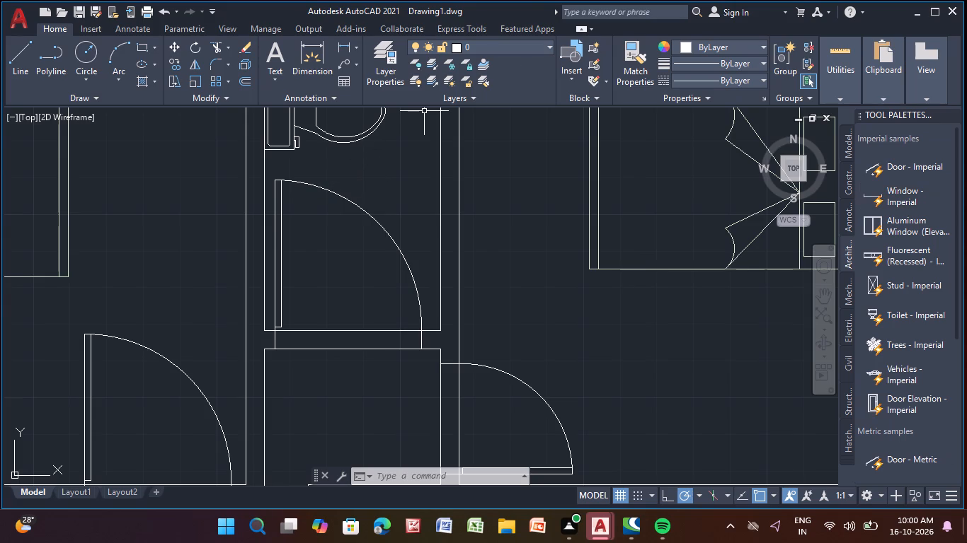
scroll(858, 520, up, 1)
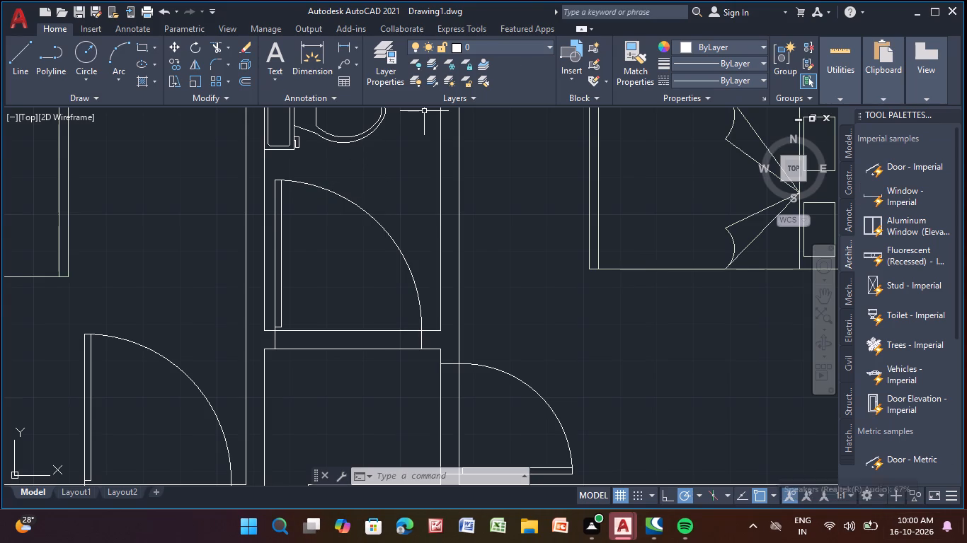
scroll(314, 315, down, 2)
middle_drag(440, 280, 631, 184)
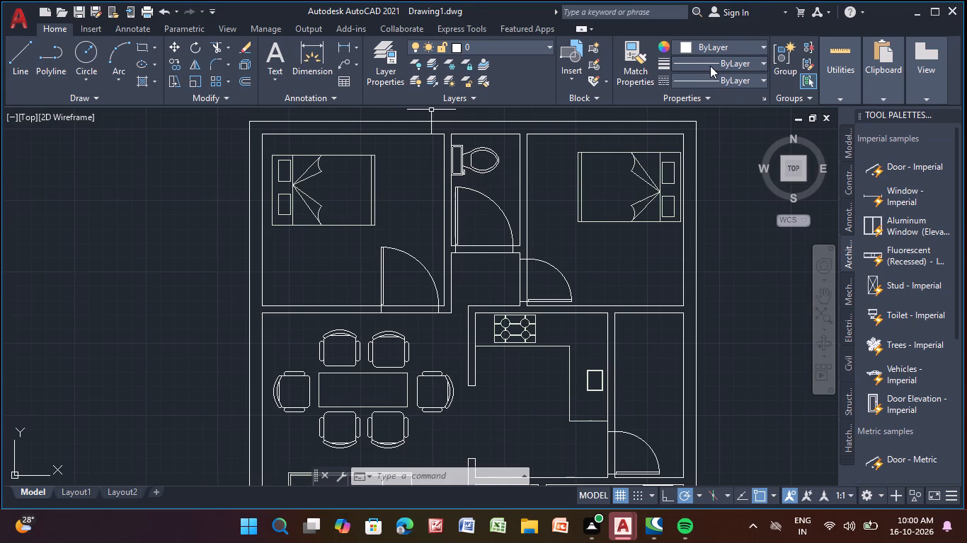
Set the current object colour to light green 175,217,170 for the text labels.
click(730, 37)
click(731, 52)
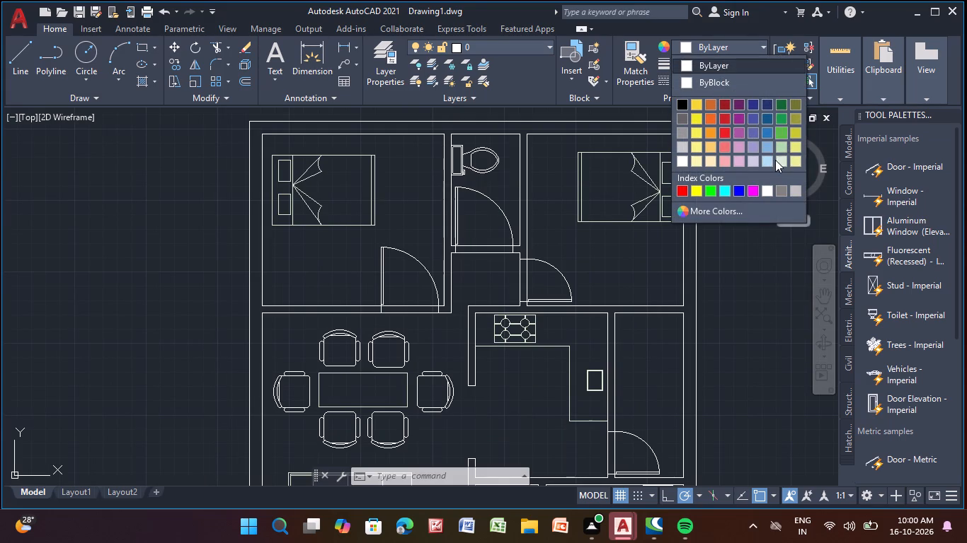
click(784, 149)
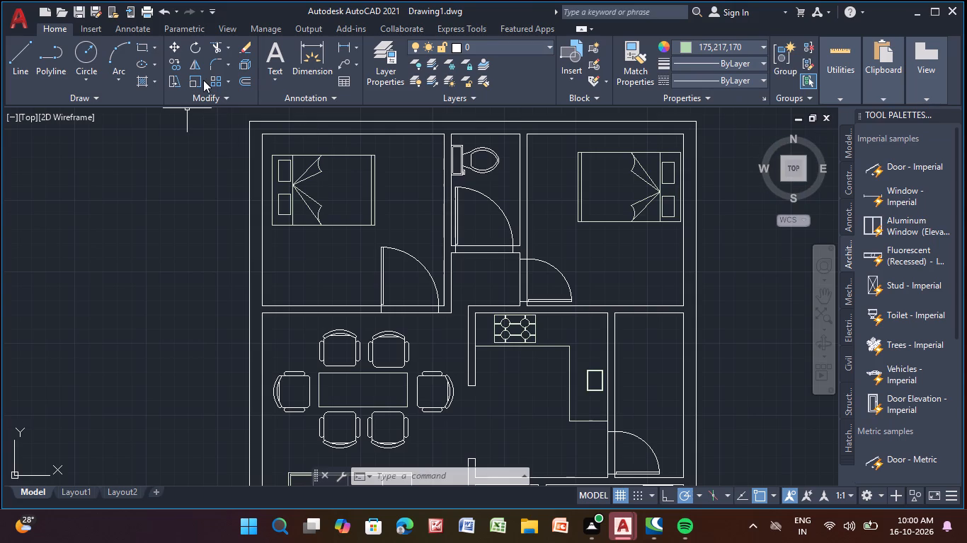
Add a two-line multiline text label BEDROOM-2 and 11'-0"X10'-0" below the bed in the upper-left bedroom.
drag(277, 45, 273, 54)
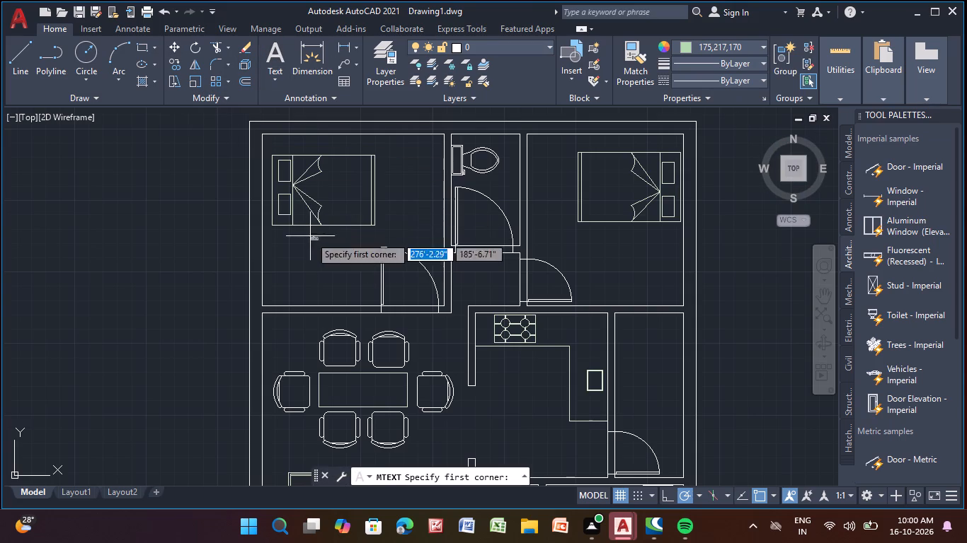
scroll(319, 250, up, 1)
click(265, 236)
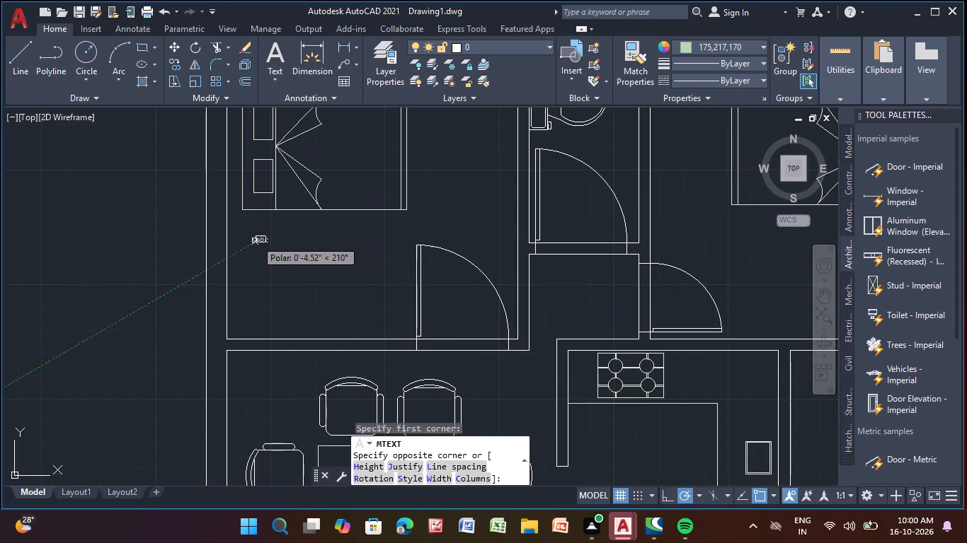
click(369, 266)
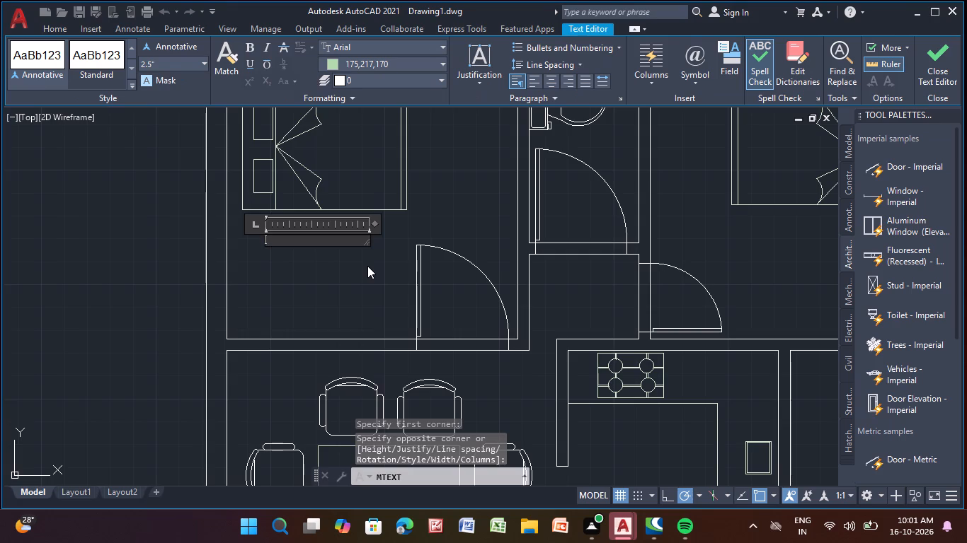
text(bedroom)
text(-2)
key(Return)
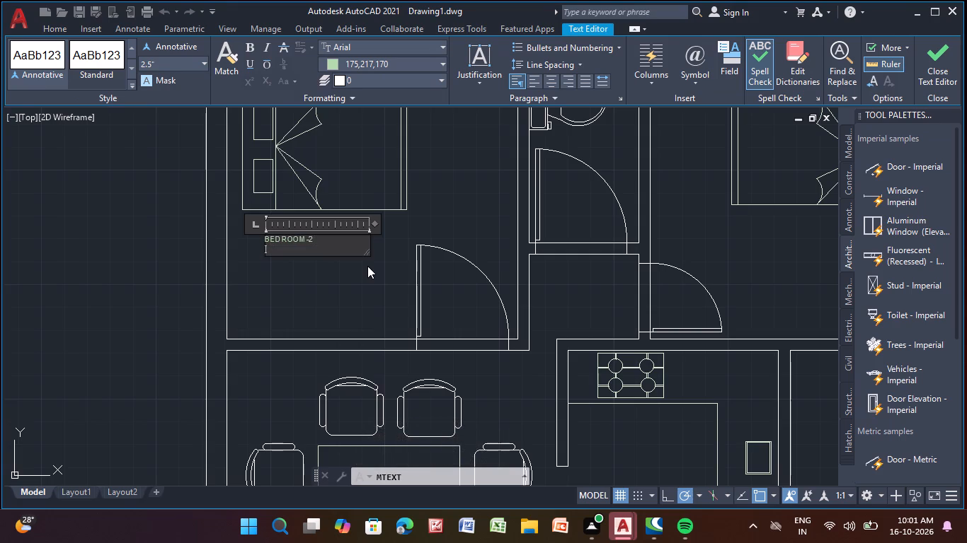
text(11)
text('-0"x)
text(10)
text('0)
key(BackSpace)
text(-0)
key(shift+quotedbl)
key(Return)
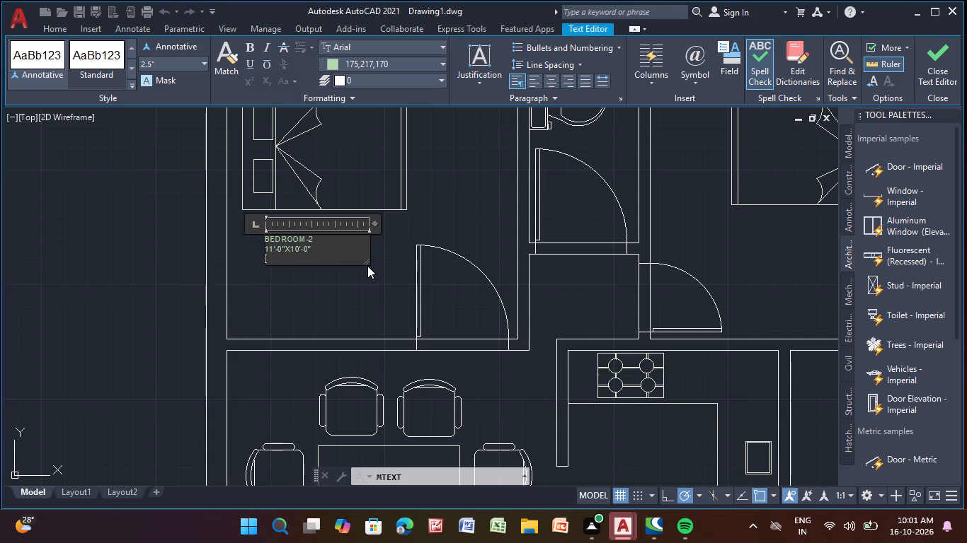
right_click(367, 266)
click(286, 313)
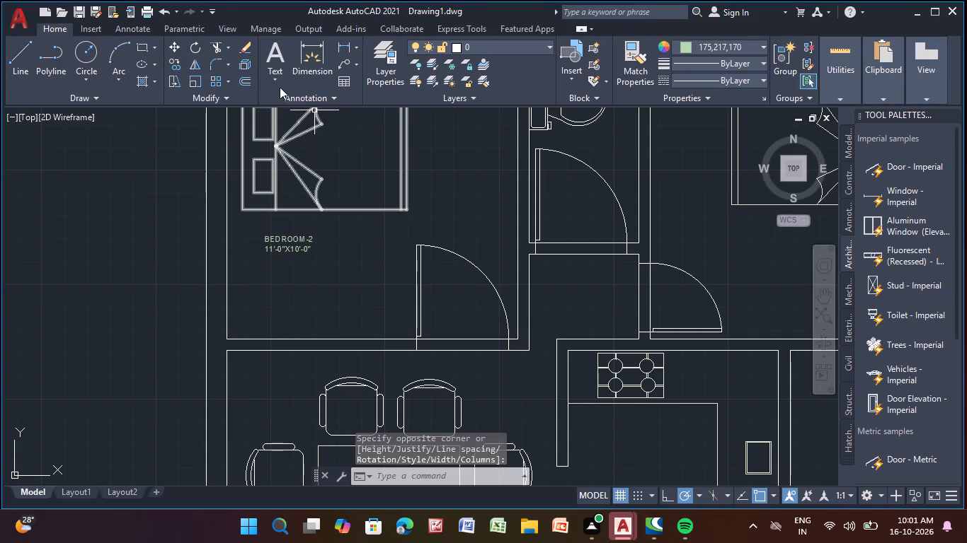
Add a multiline text label D1 inside the door swing of the upper-left bedroom.
click(277, 52)
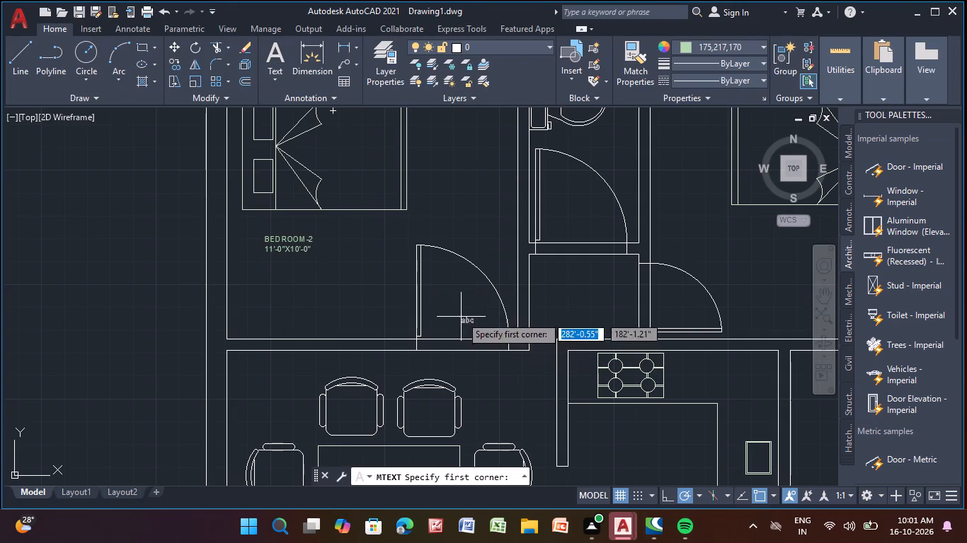
click(433, 296)
click(474, 320)
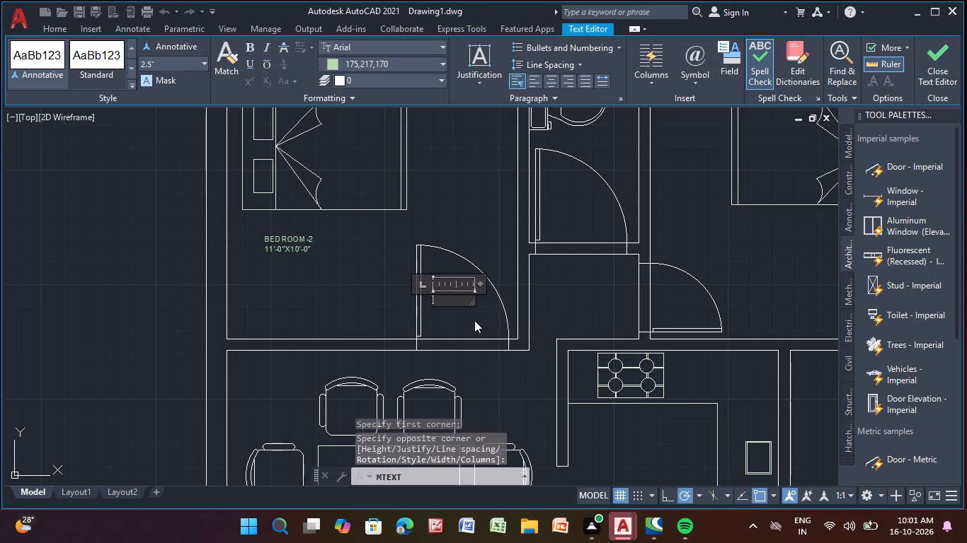
key(d)
key(1)
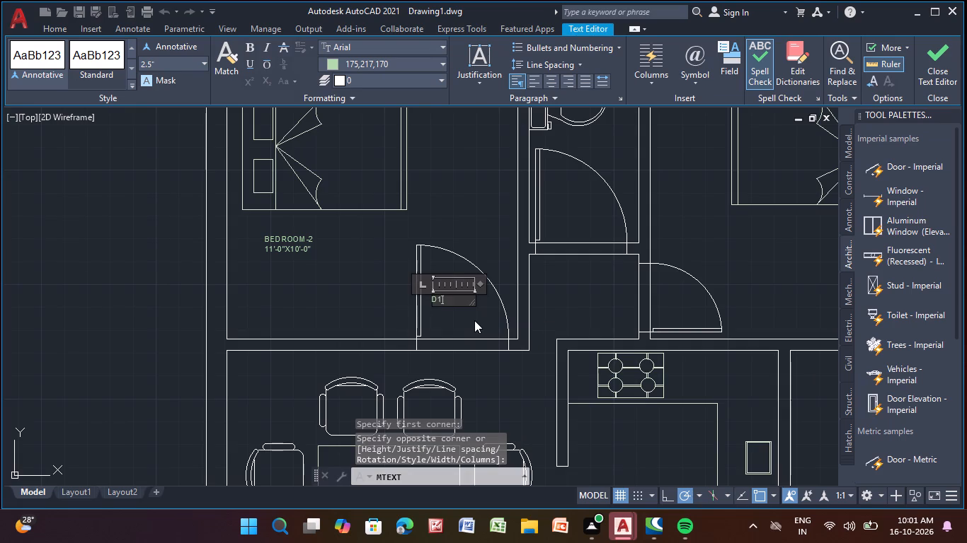
key(Return)
right_click(474, 320)
right_click(474, 320)
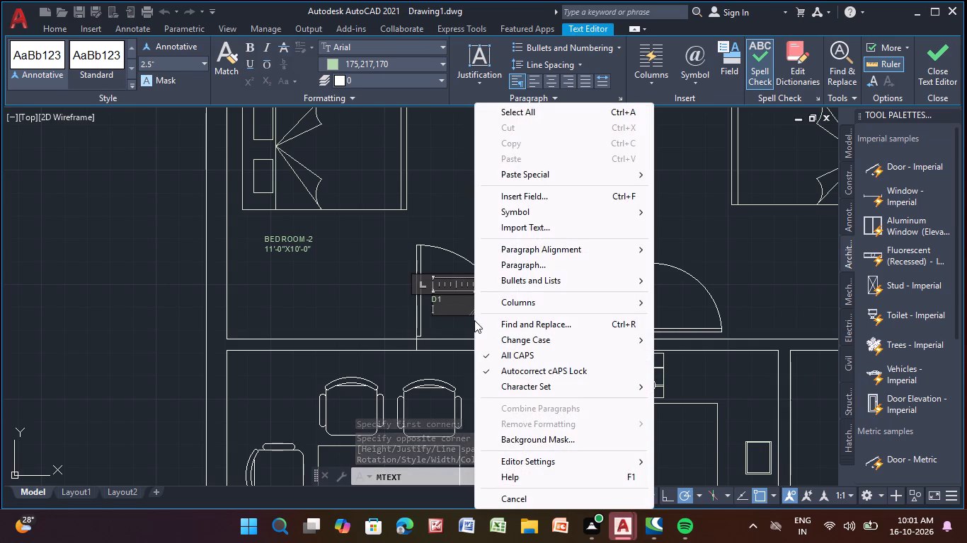
click(350, 343)
Shrink the toilet's door to a narrower width by stretching its opening end toward the hinge.
scroll(374, 308, down, 1)
middle_drag(374, 308, 275, 329)
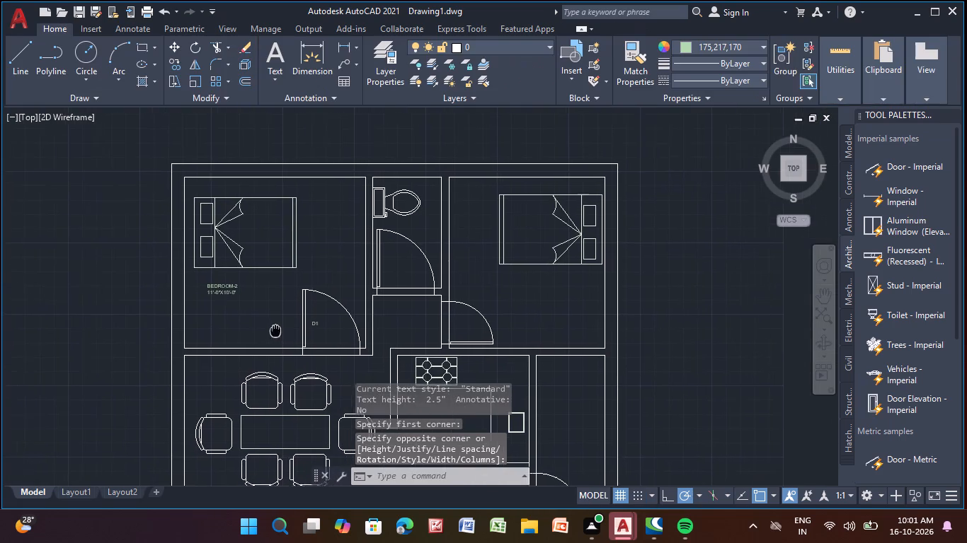
middle_drag(275, 329, 272, 330)
click(280, 53)
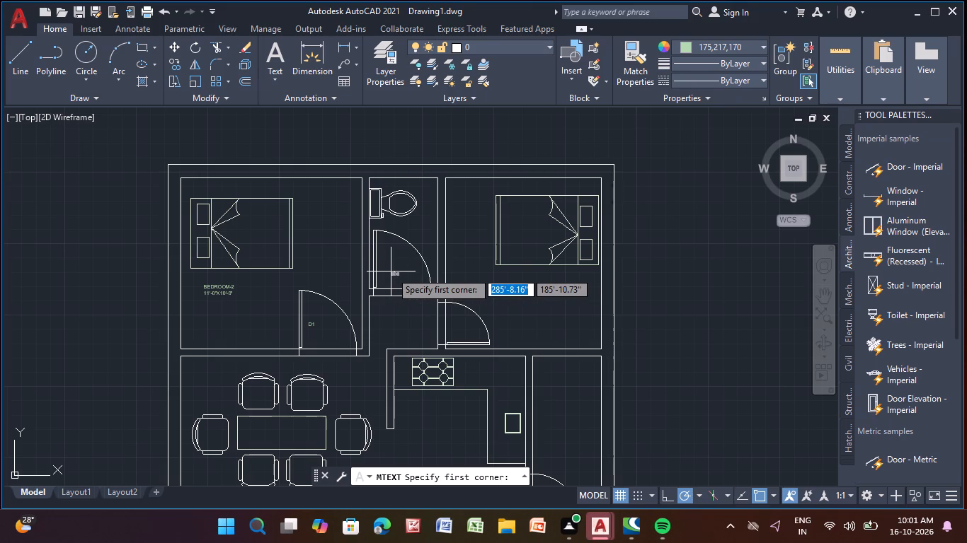
key(Escape)
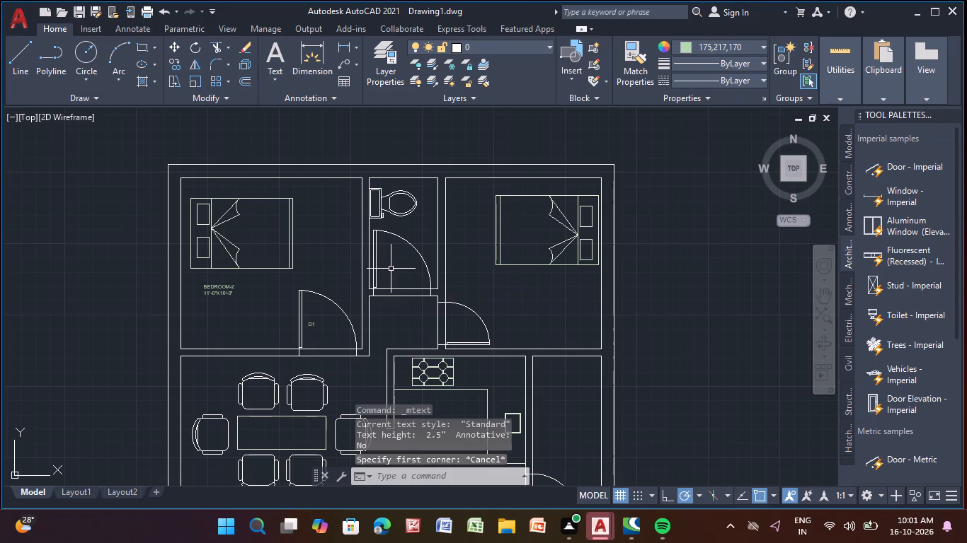
click(405, 241)
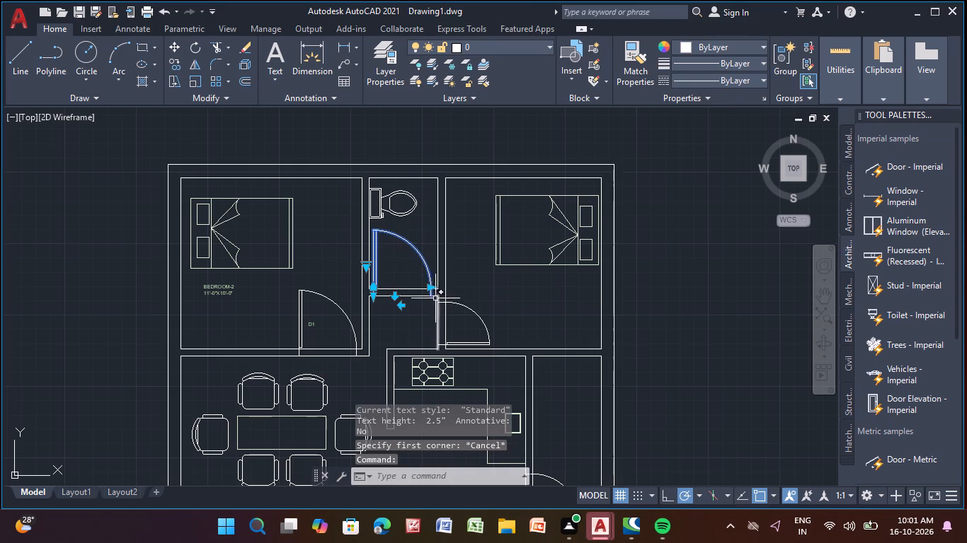
drag(430, 289, 421, 287)
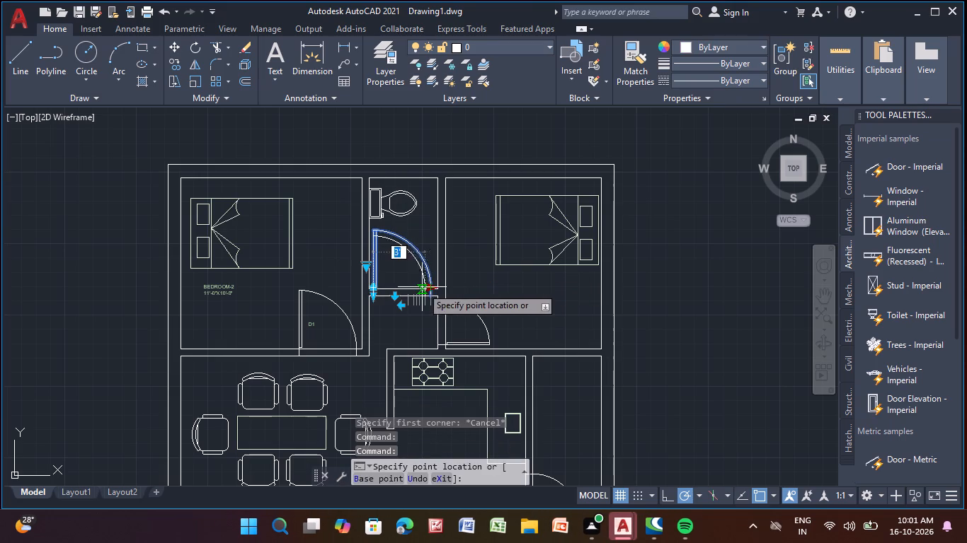
drag(421, 287, 405, 291)
click(399, 291)
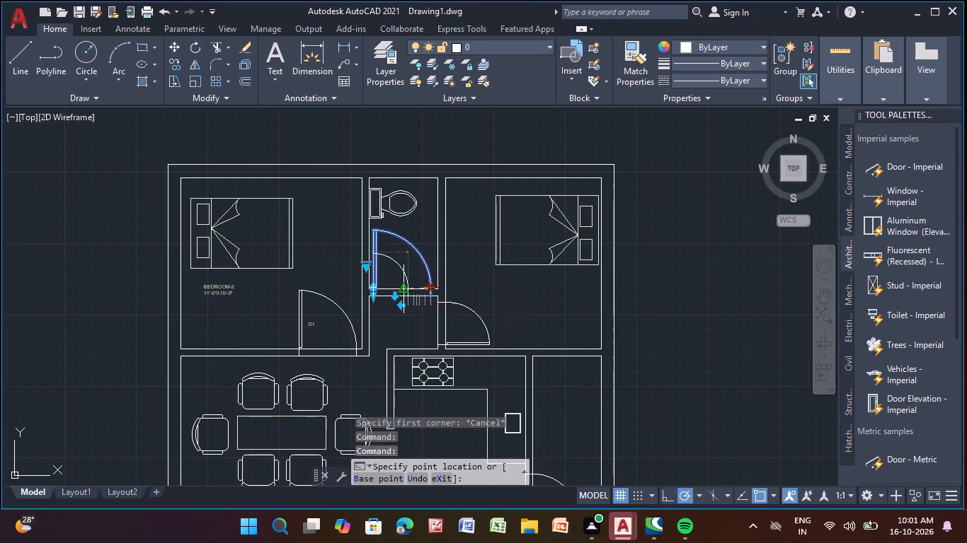
key(Escape)
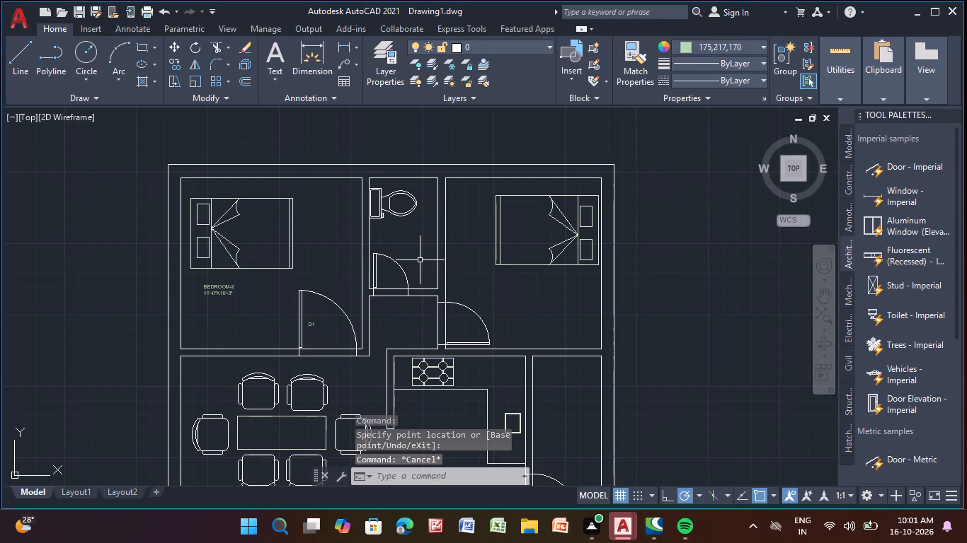
Add a two-line multiline text label C.TOILET and 5'-0"X6'-6" between the toilet fixture and the toilet room's door.
click(275, 49)
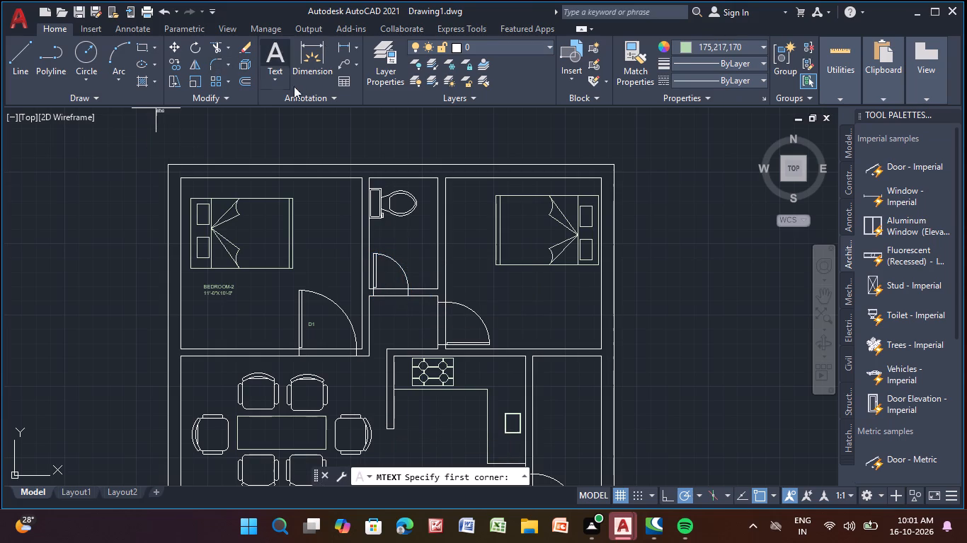
scroll(386, 245, up, 3)
click(369, 196)
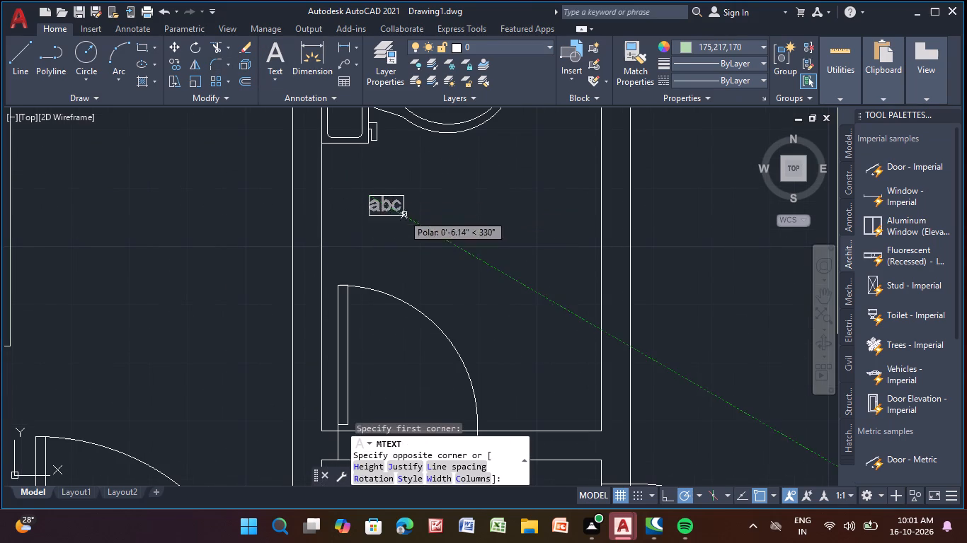
click(508, 228)
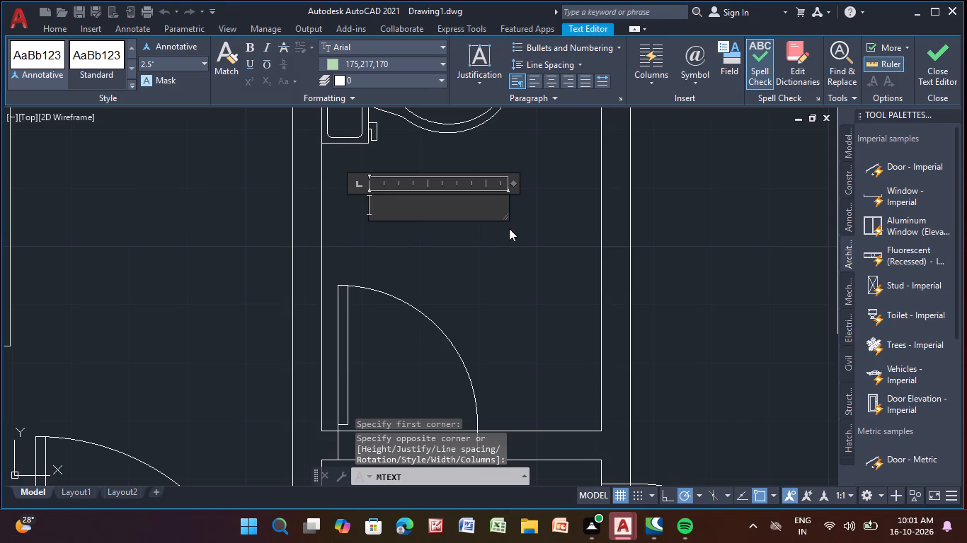
key(c)
key(period)
key(t)
key(o)
key(i)
key(l)
key(e)
key(t)
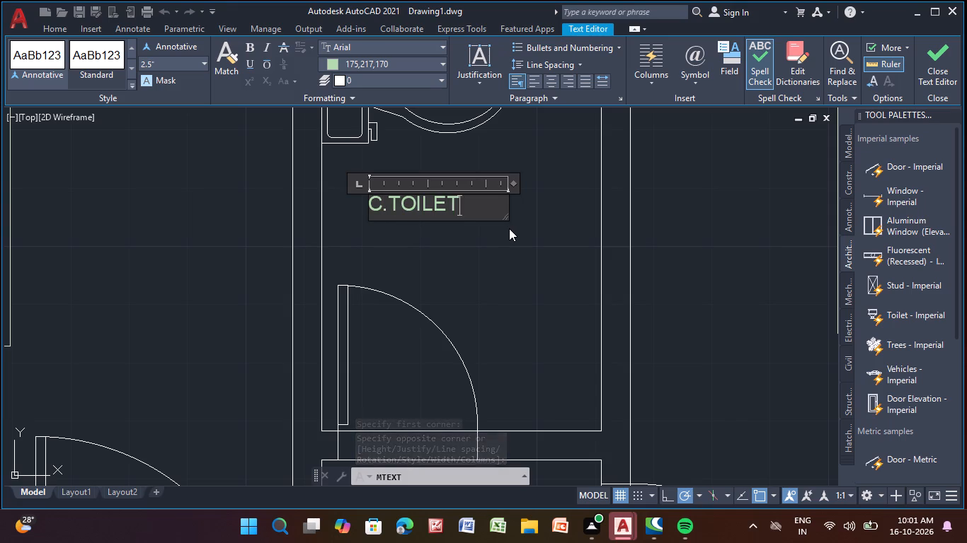
key(Return)
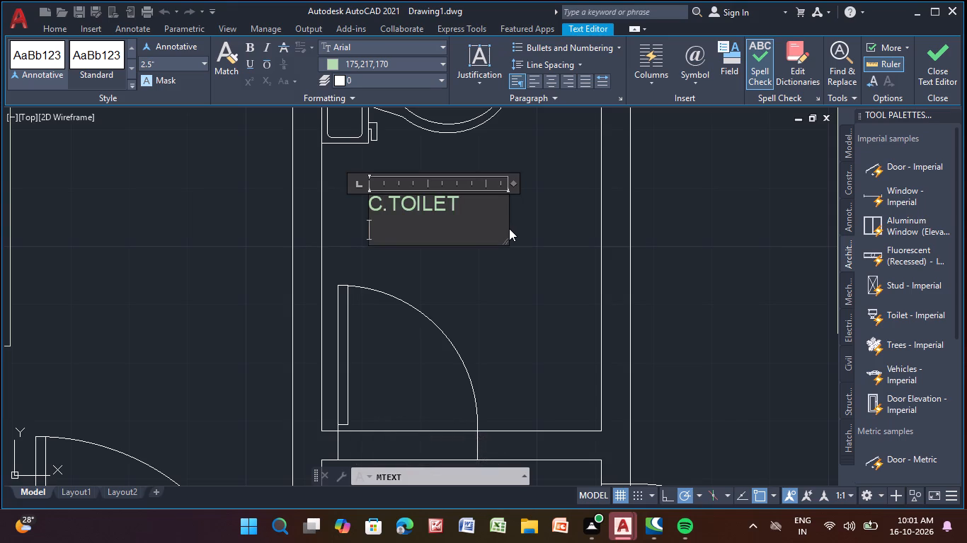
key(5)
key(apostrophe)
key(minus)
key(0)
key(shift+quotedbl)
key(x)
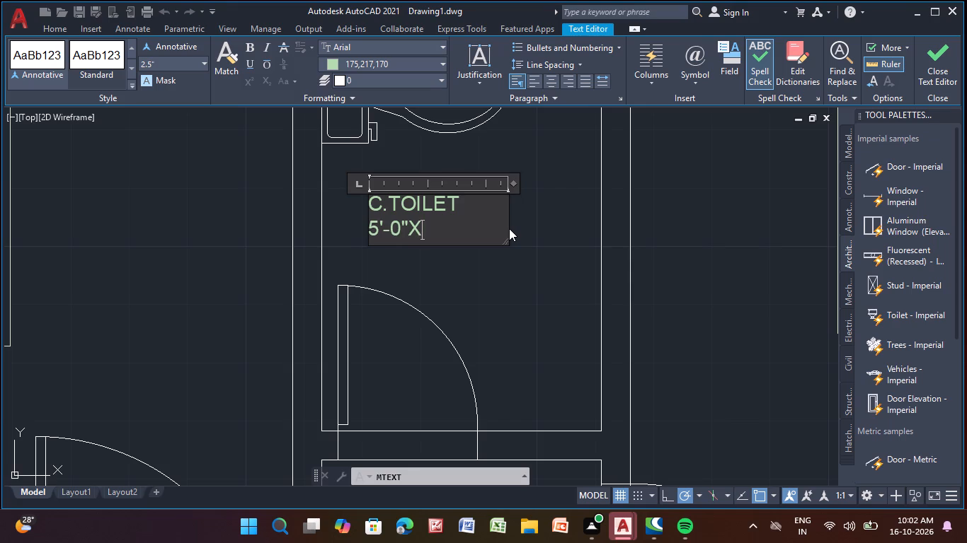
key(6)
key(apostrophe)
key(minus)
key(6)
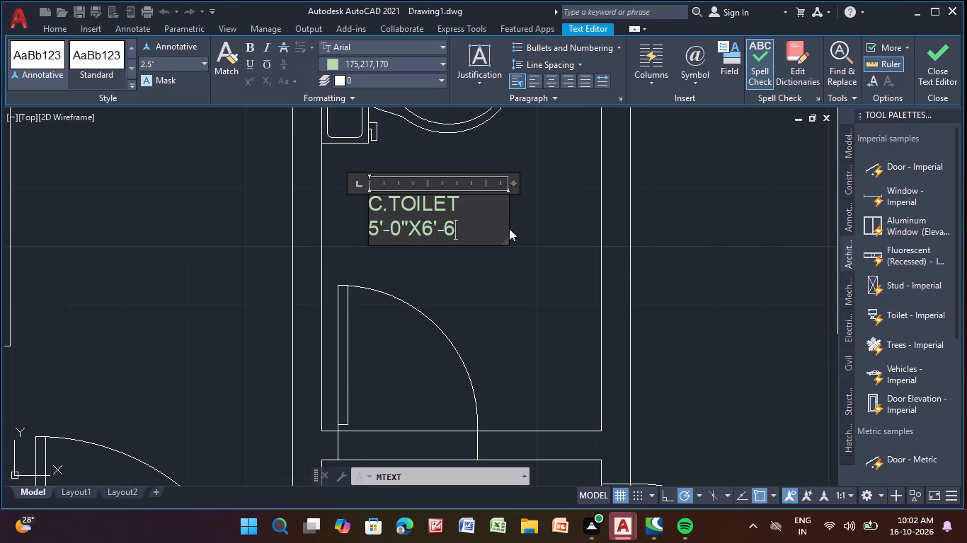
key(shift+quotedbl)
key(Return)
scroll(509, 228, up, 1)
right_click(509, 228)
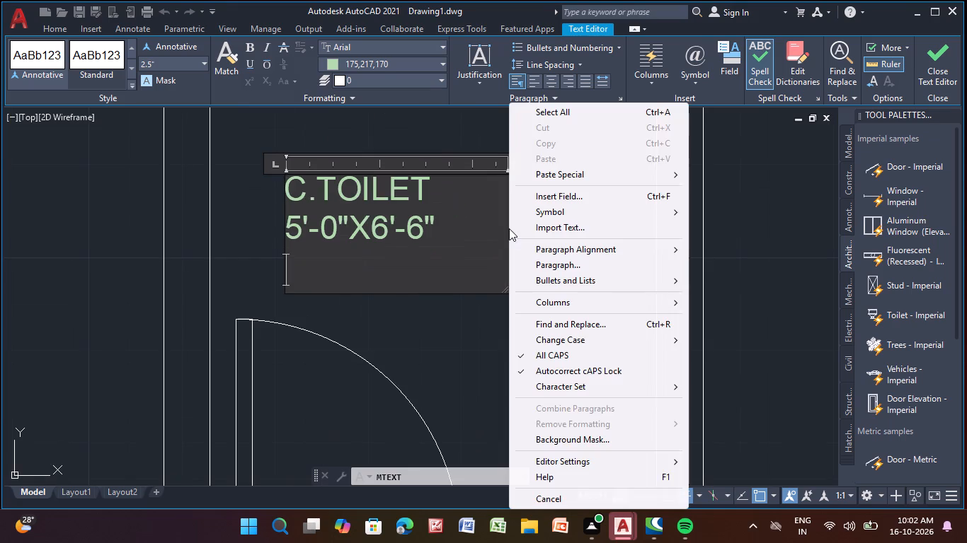
click(419, 364)
Add a two-line multiline text label BEDROOM-3 and 9'-6"X10'-0" below the bed in the upper-right bedroom.
scroll(419, 364, down, 4)
middle_drag(418, 358, 256, 290)
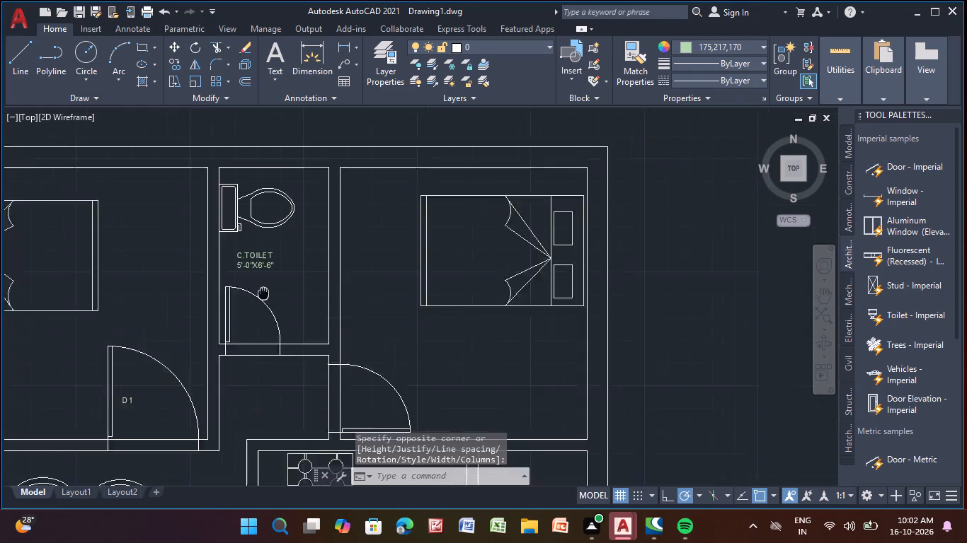
middle_drag(256, 290, 225, 282)
click(282, 58)
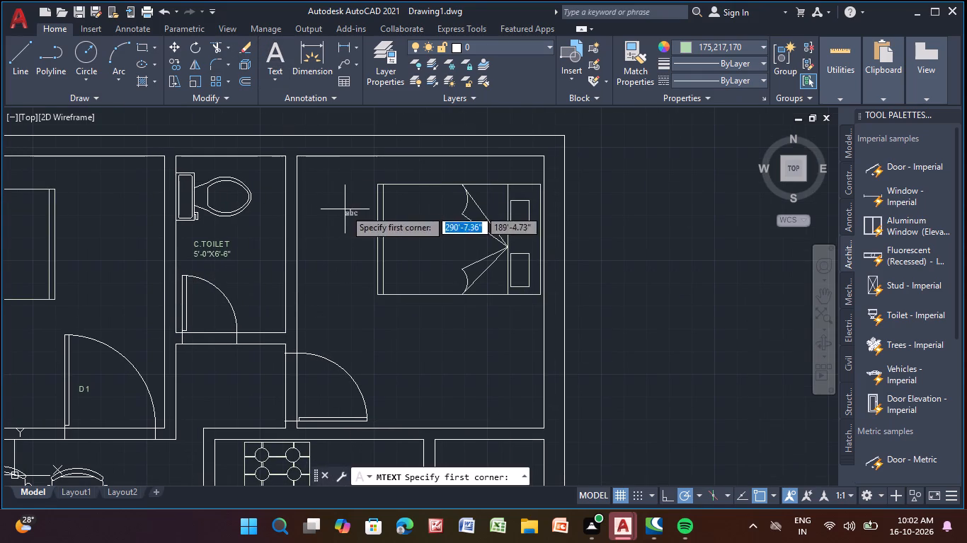
click(376, 329)
click(471, 348)
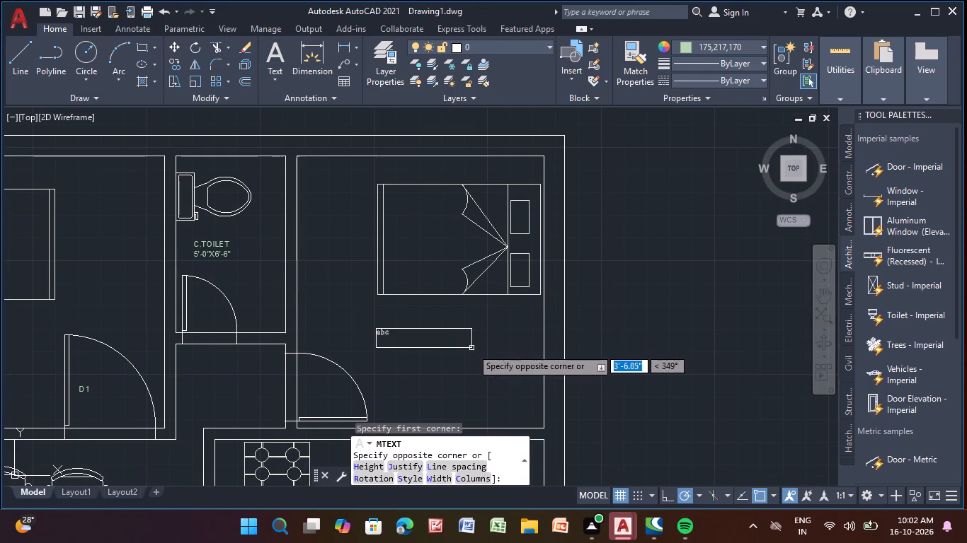
text(be)
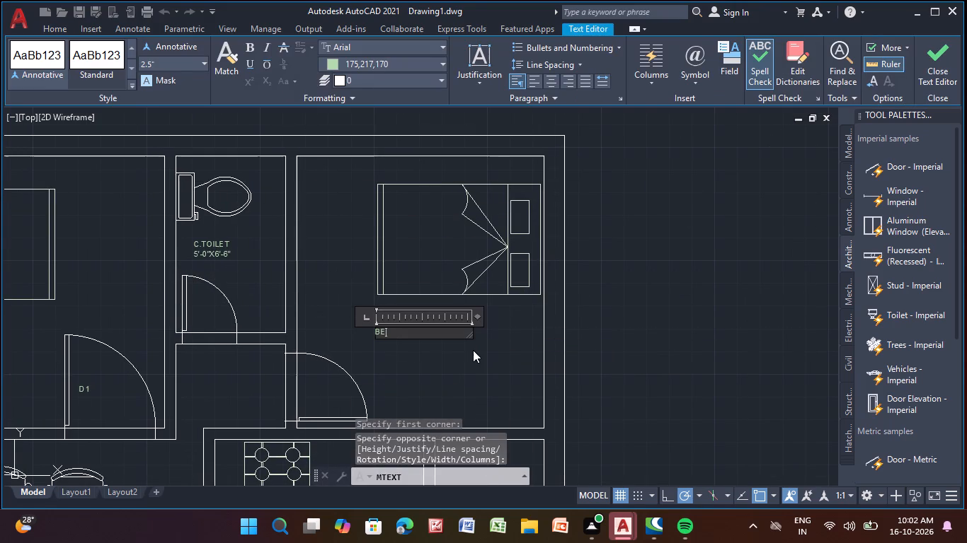
text(droo)
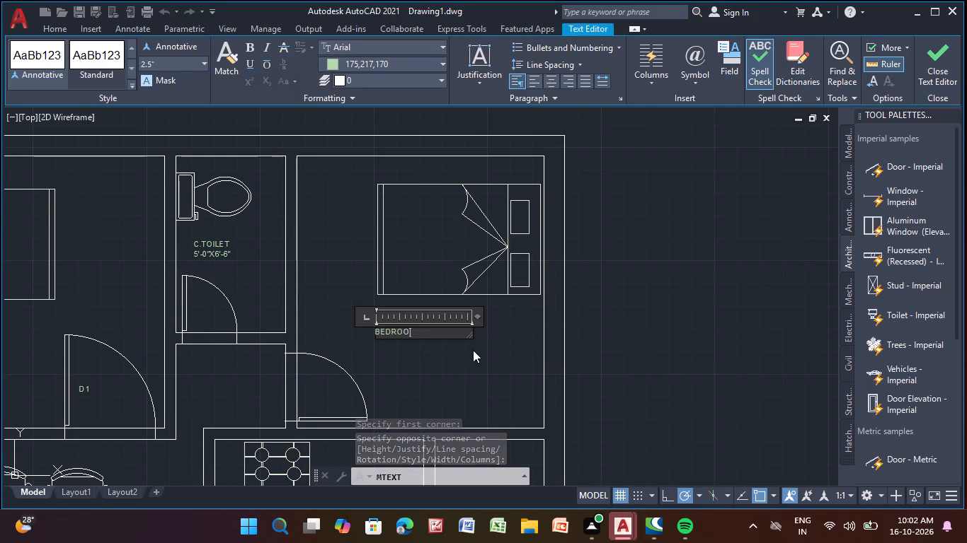
text(m-3)
key(Return)
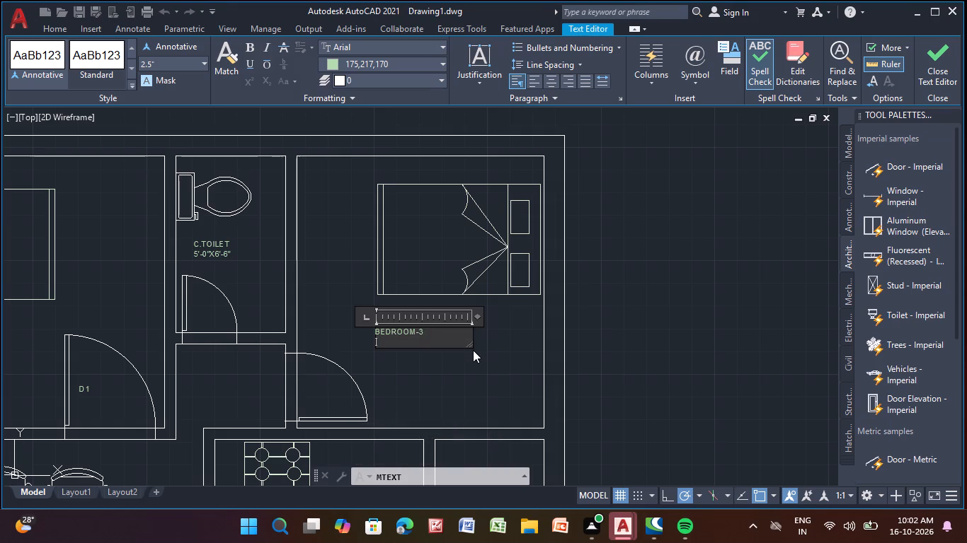
key(9)
key(apostrophe)
key(minus)
text(6")
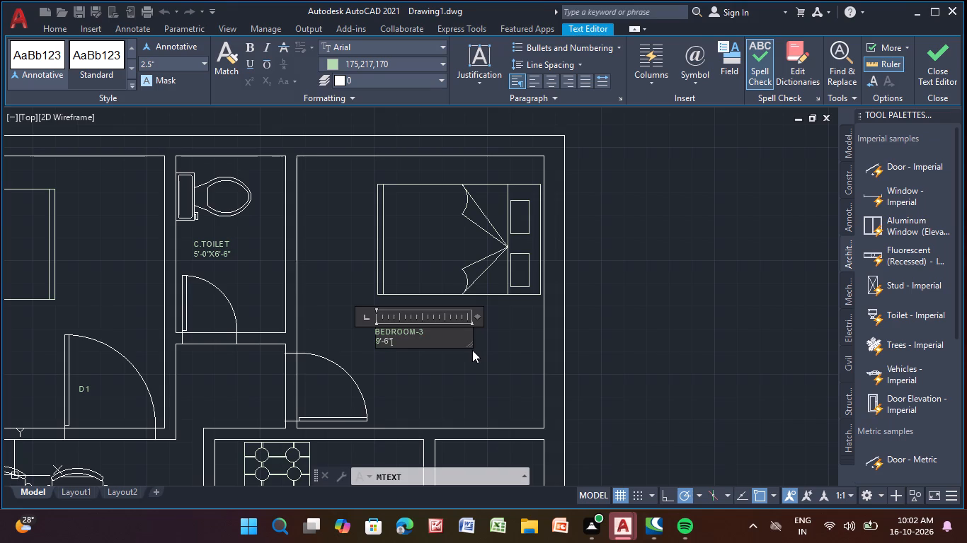
text(x10'-0")
key(Return)
right_click(472, 350)
click(428, 401)
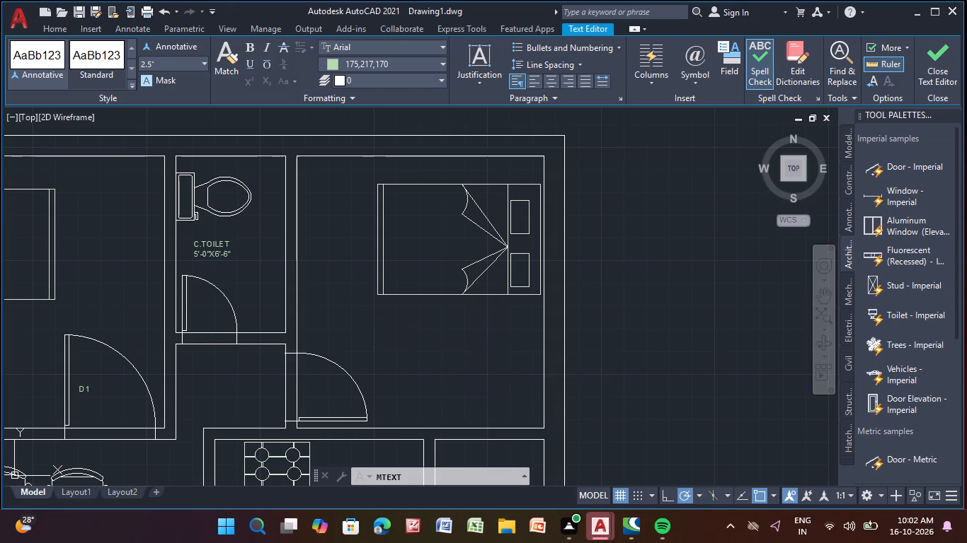
Add a two-line multiline text label UTILITY and 4'-0"X10'-0" above the door swing in the narrow room beside the kitchen.
scroll(423, 388, down, 2)
middle_drag(423, 388, 205, 106)
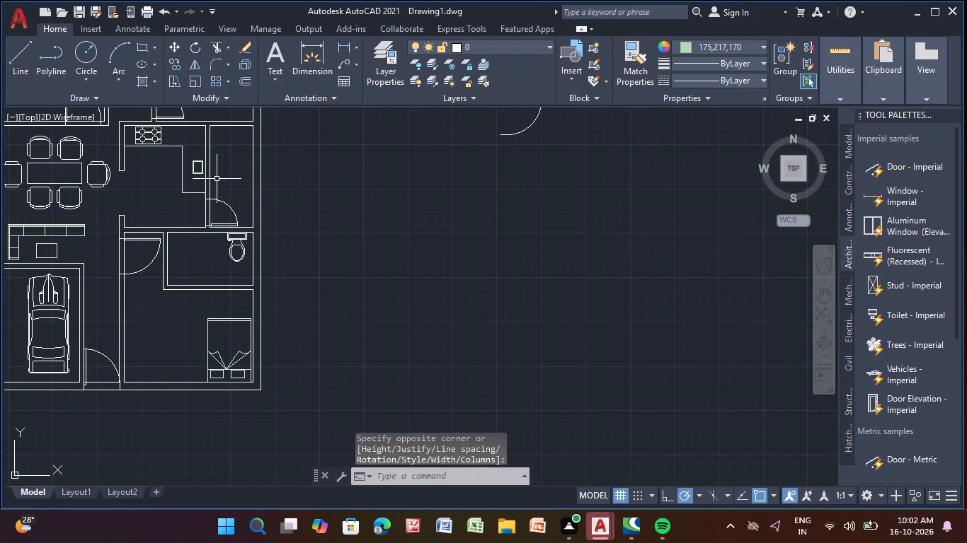
click(262, 57)
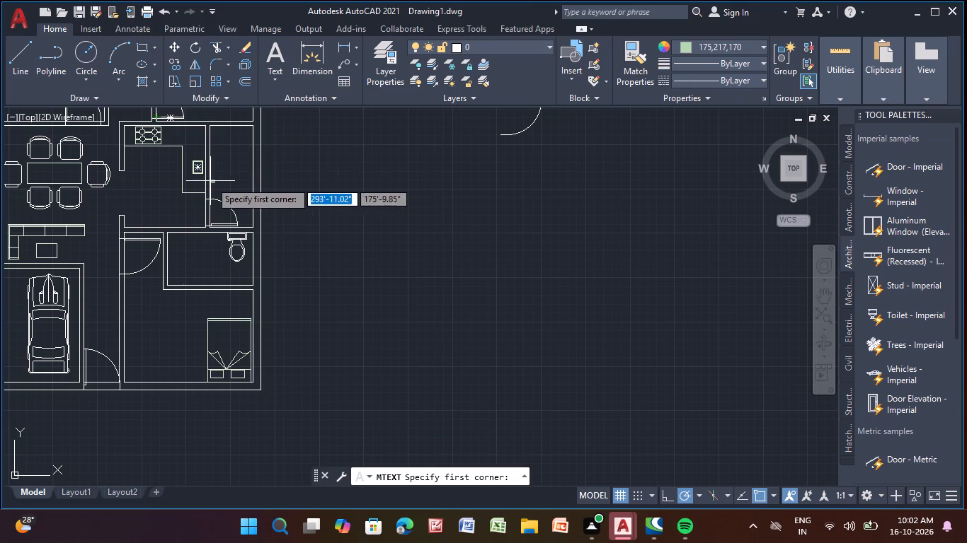
scroll(201, 194, up, 1)
middle_drag(221, 185, 203, 228)
scroll(222, 204, up, 2)
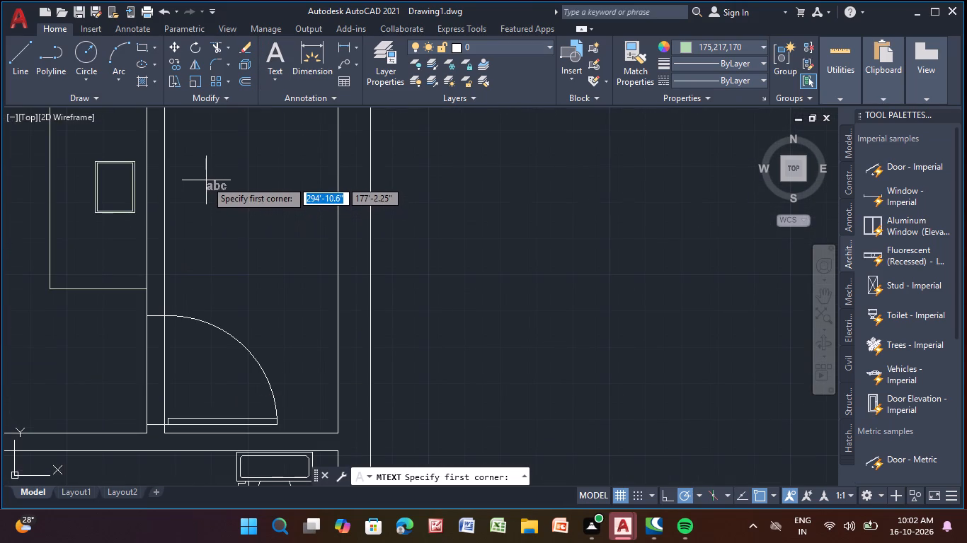
click(197, 189)
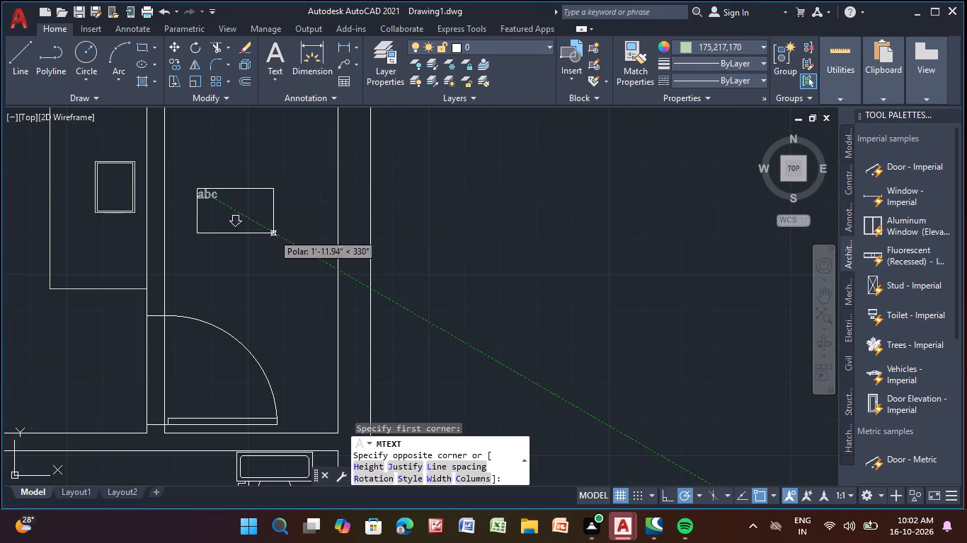
click(301, 247)
key(u)
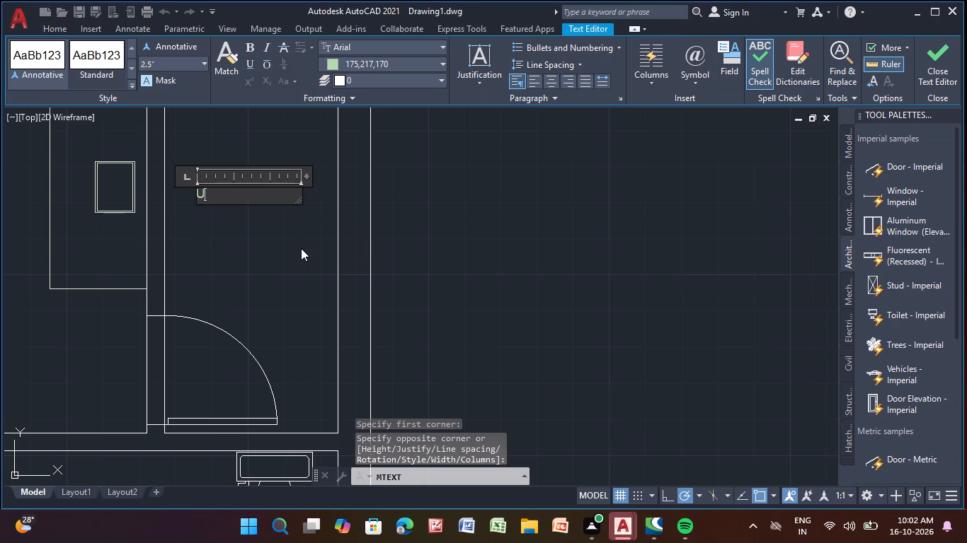
text(tility)
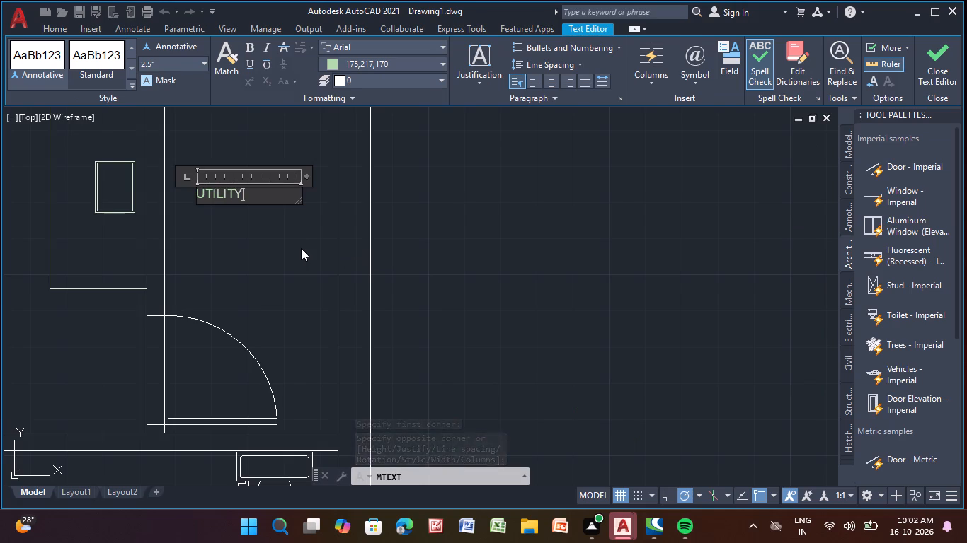
key(Return)
key(4)
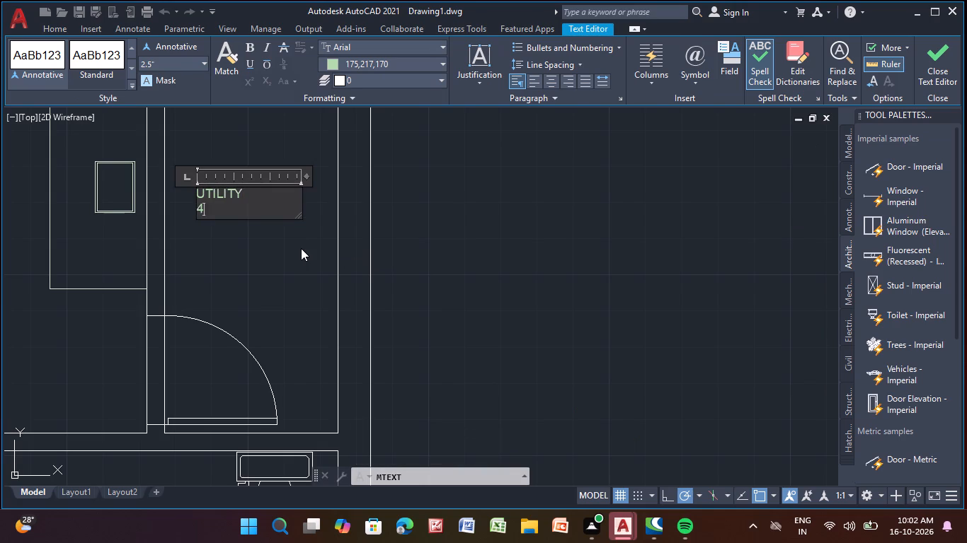
key(apostrophe)
text(-0)
key(shift+quotedbl)
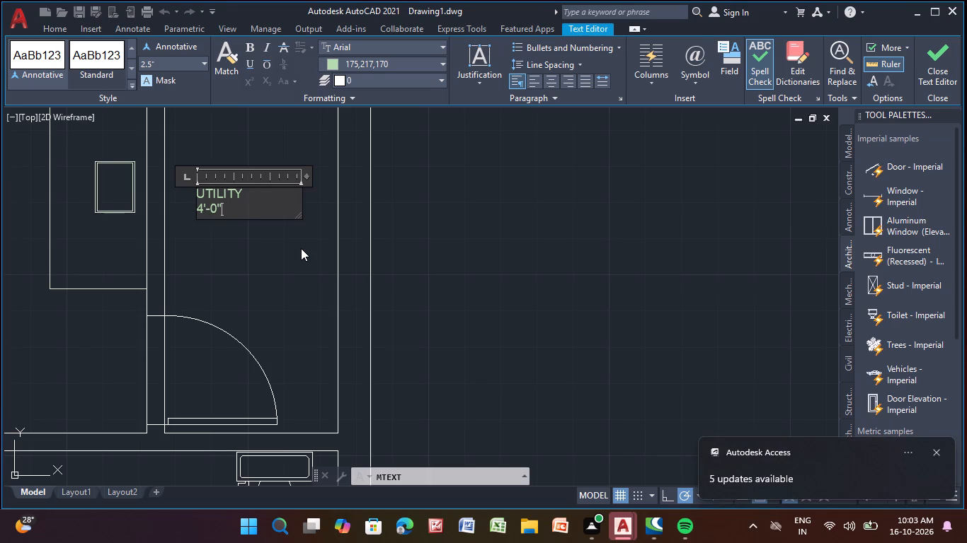
key(x)
key(1)
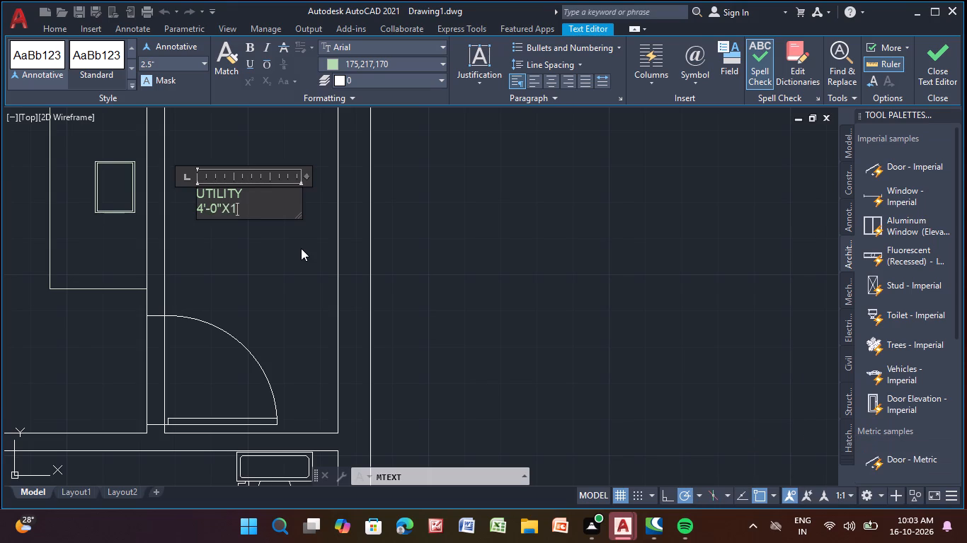
text(0'-0")
key(Return)
right_click(301, 248)
click(202, 297)
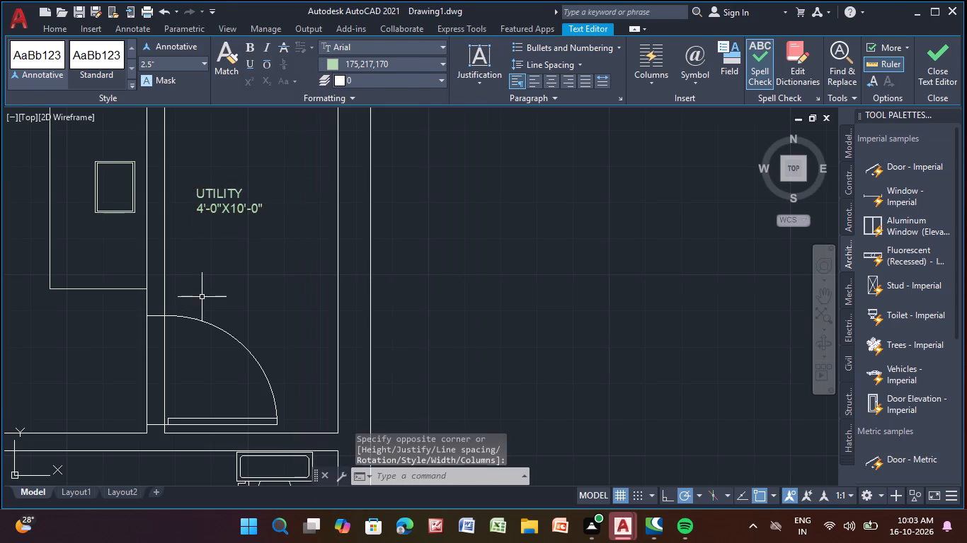
Add a two-line multiline text label KITCHEN and 8'-6"X10'-0" in the open floor area of the kitchen.
scroll(202, 297, down, 2)
middle_drag(202, 297, 307, 194)
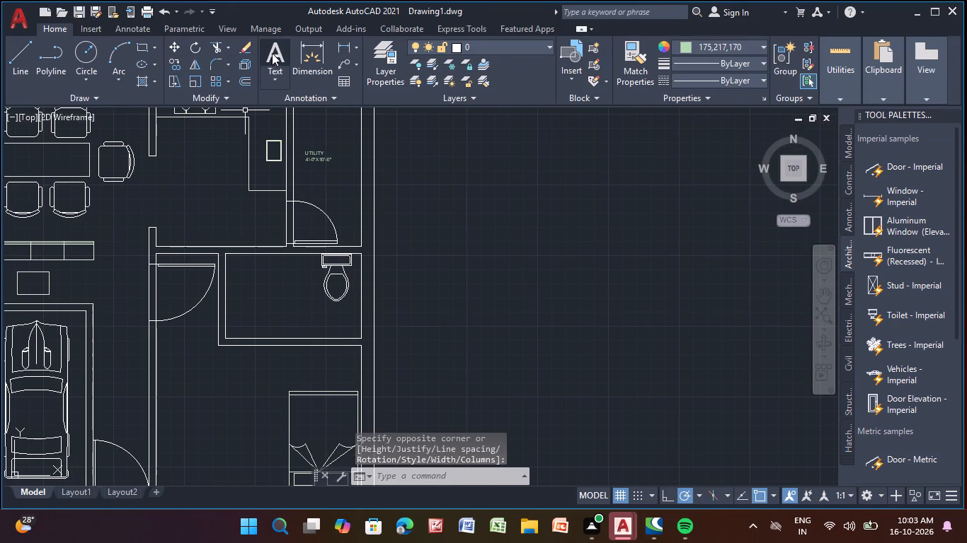
click(277, 54)
scroll(183, 192, up, 1)
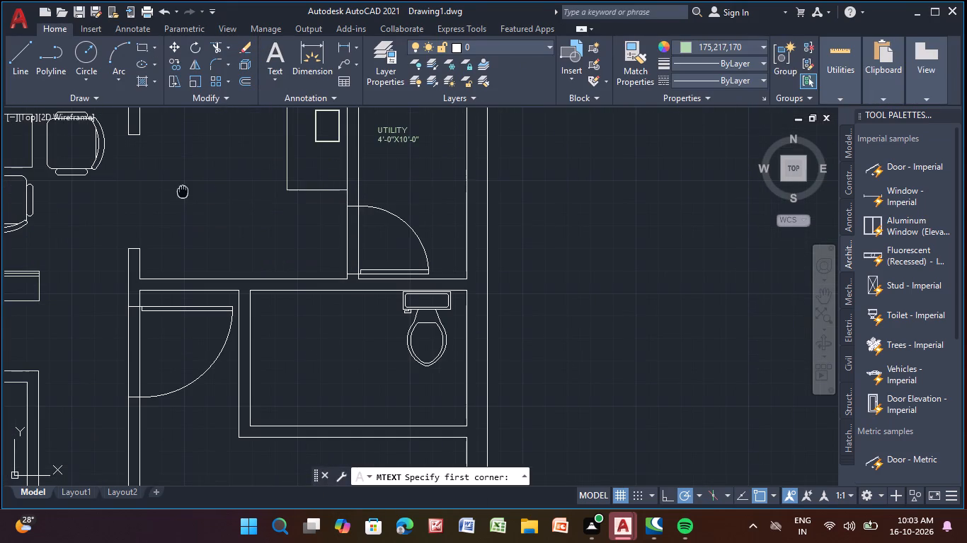
middle_click(183, 192)
drag(179, 207, 190, 217)
click(299, 235)
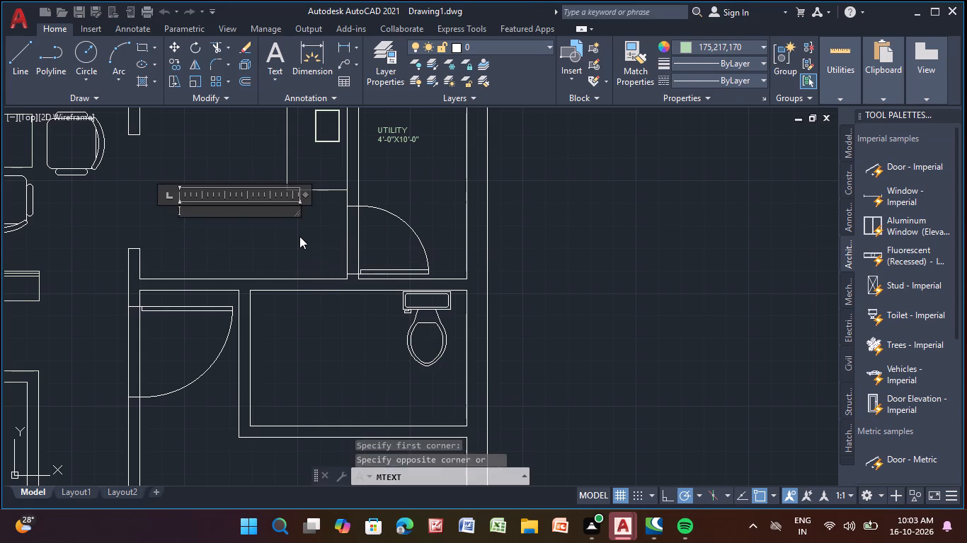
text(kitchen)
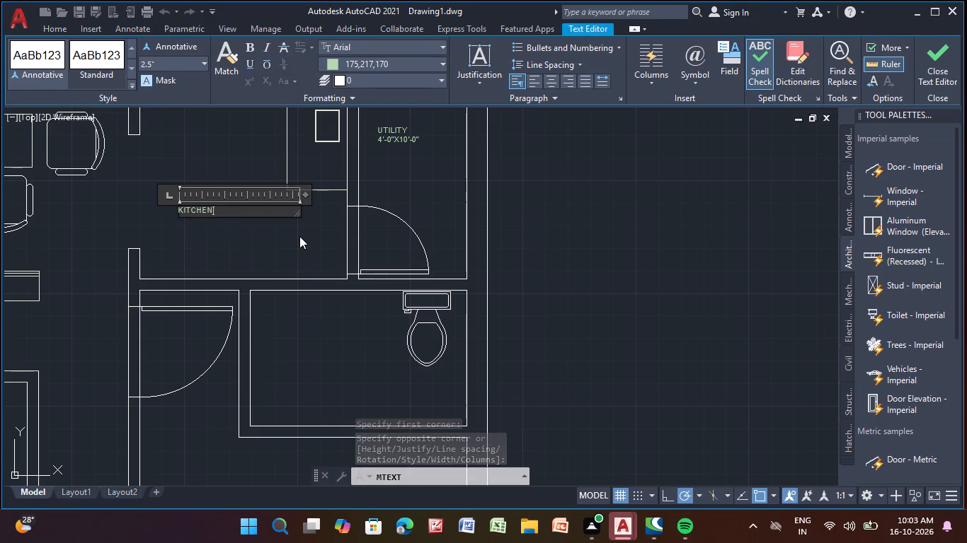
key(Return)
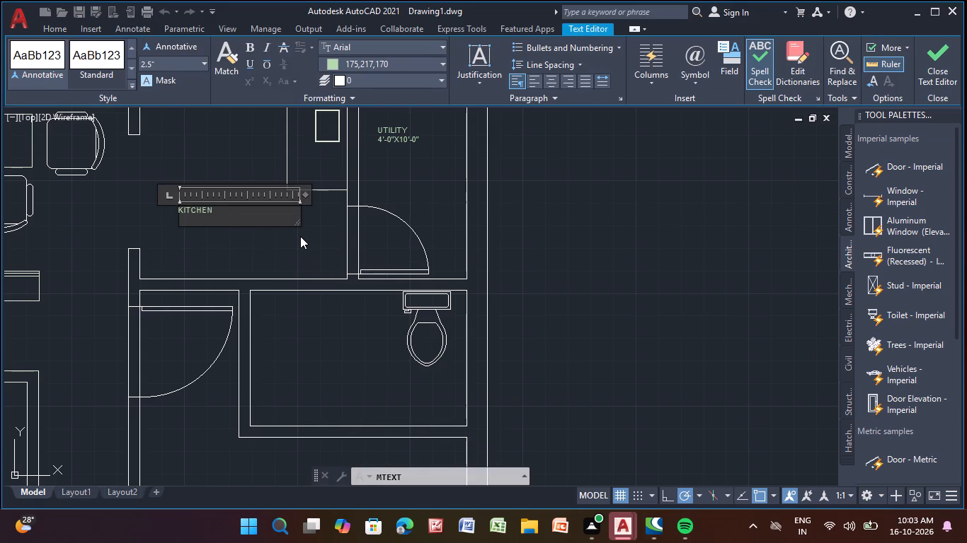
text(8'-)
text(6"x)
text(10'-0)
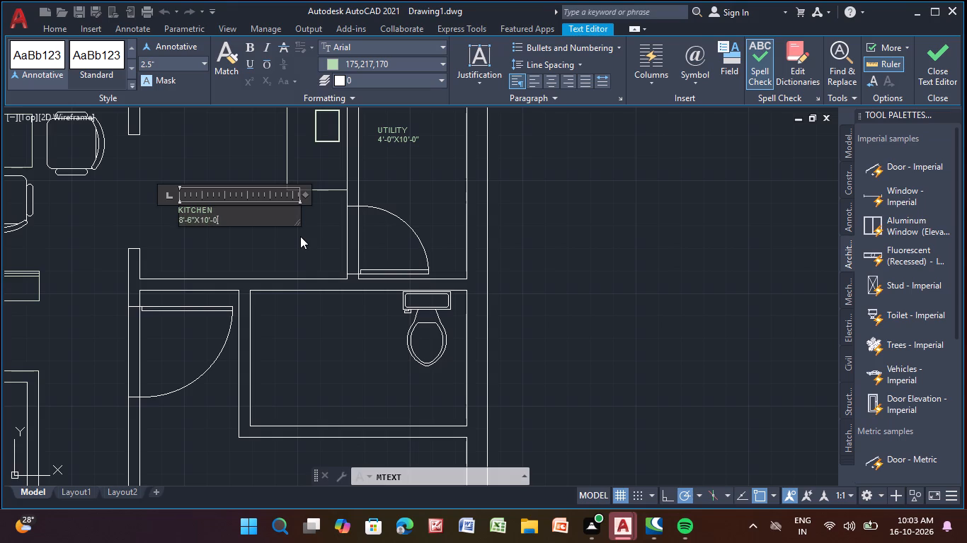
key(shift+quotedbl)
key(Return)
right_click(300, 236)
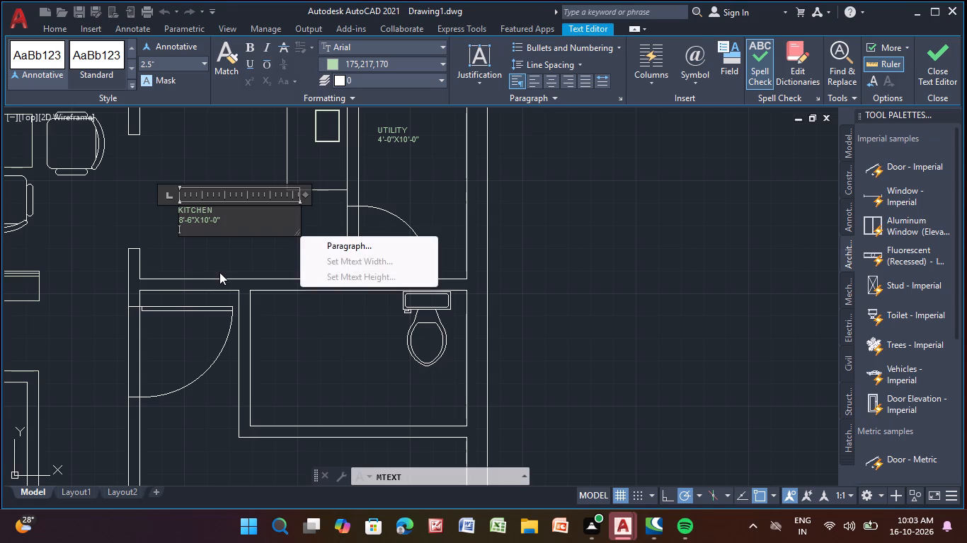
click(227, 255)
Add a two-line multiline text label A.TOILET and 8'-0"X5'-0" beside the toilet fixture in the toilet room below the kitchen.
scroll(227, 255, down, 3)
middle_drag(227, 255, 247, 122)
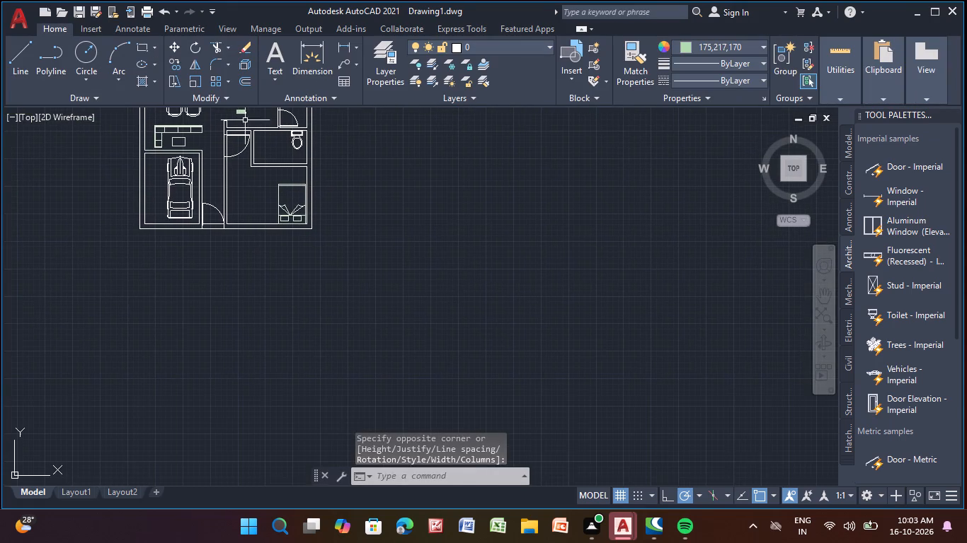
click(278, 47)
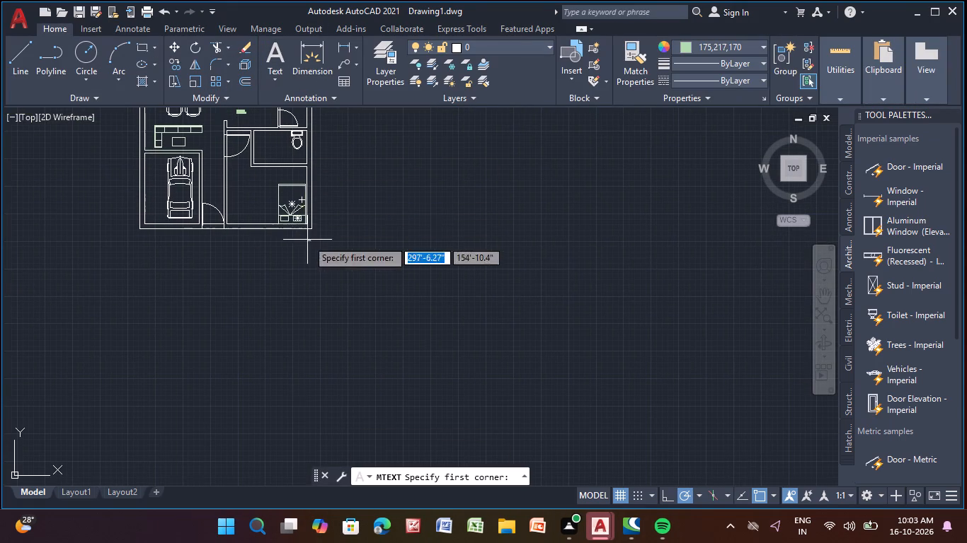
scroll(273, 146, up, 3)
middle_drag(216, 146, 195, 209)
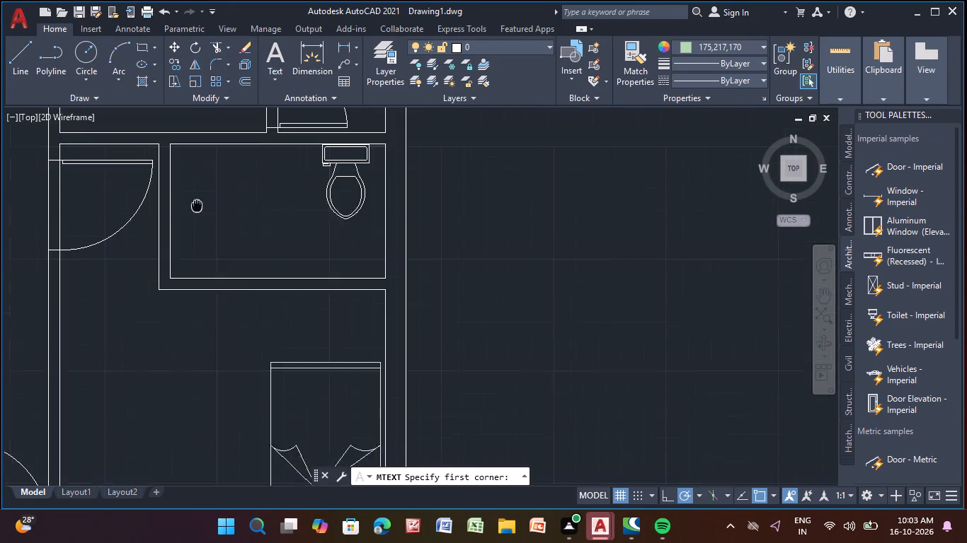
middle_drag(195, 209, 190, 225)
scroll(189, 218, up, 1)
drag(189, 218, 209, 241)
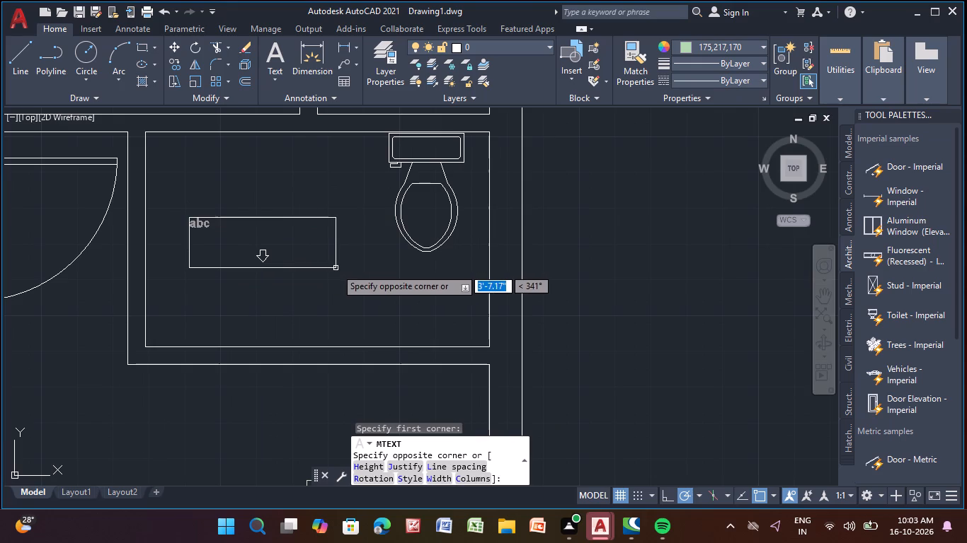
click(336, 268)
key(a)
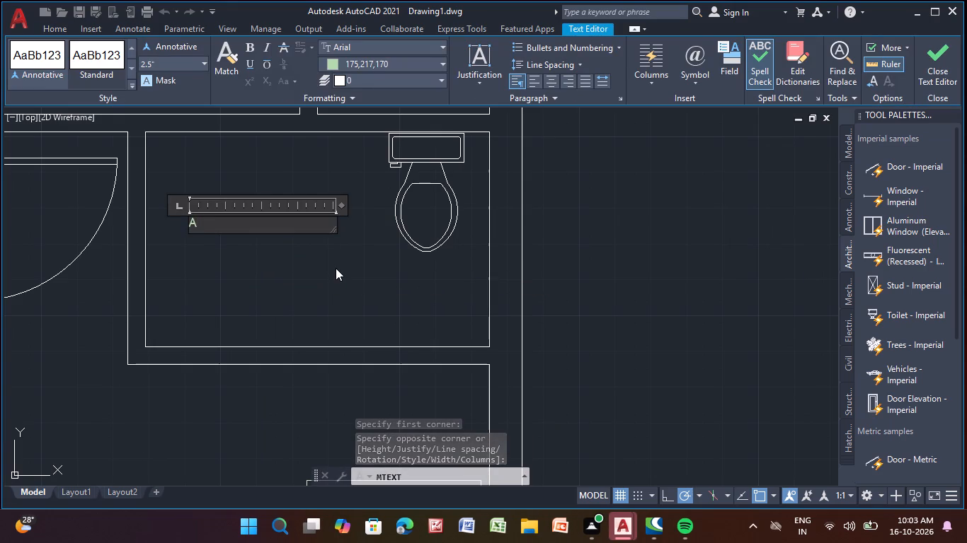
key(period)
text(toilet)
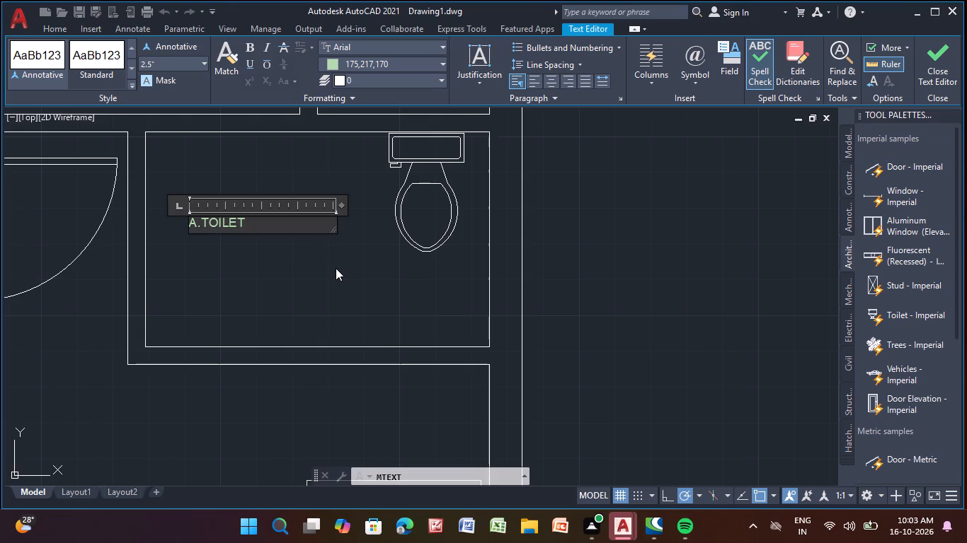
key(Return)
text(8'-0")
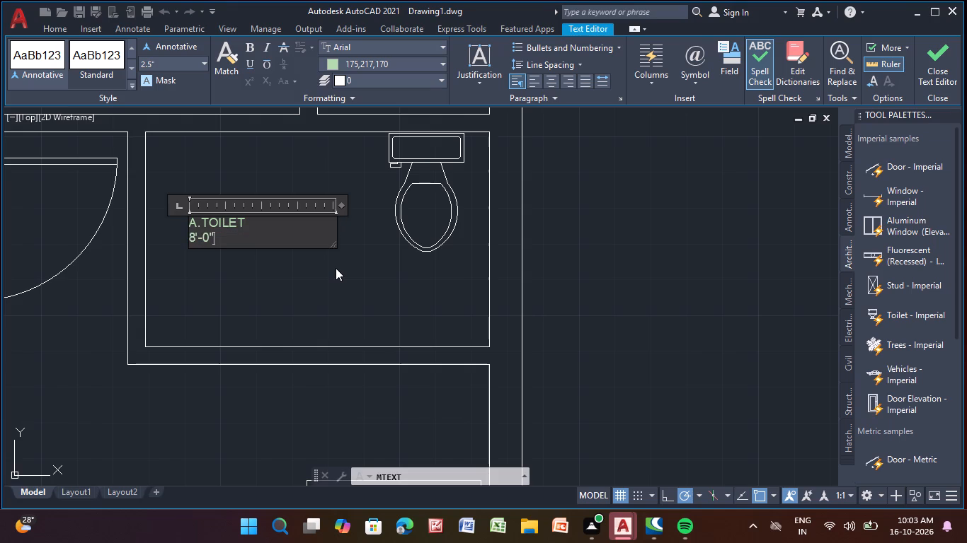
text(x5)
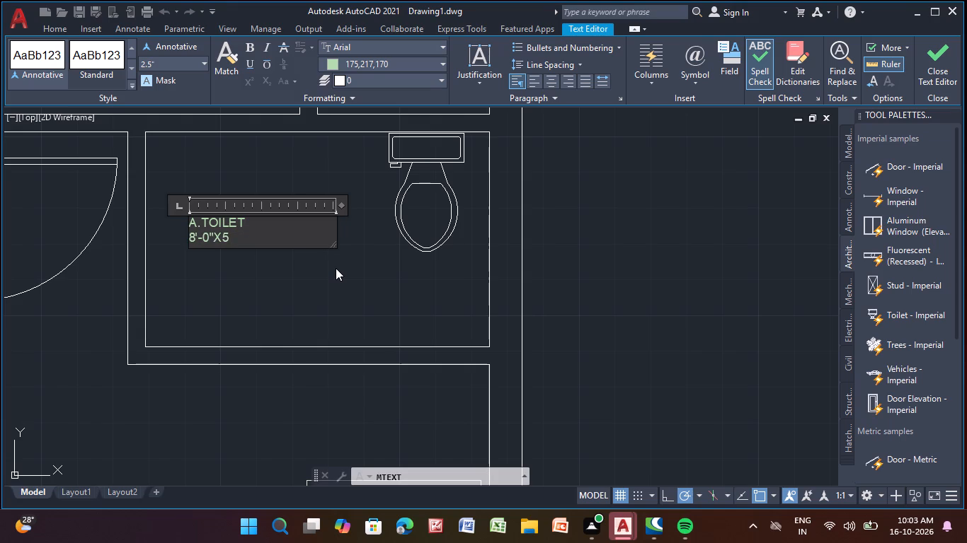
text('-0")
key(Return)
right_click(336, 268)
click(242, 285)
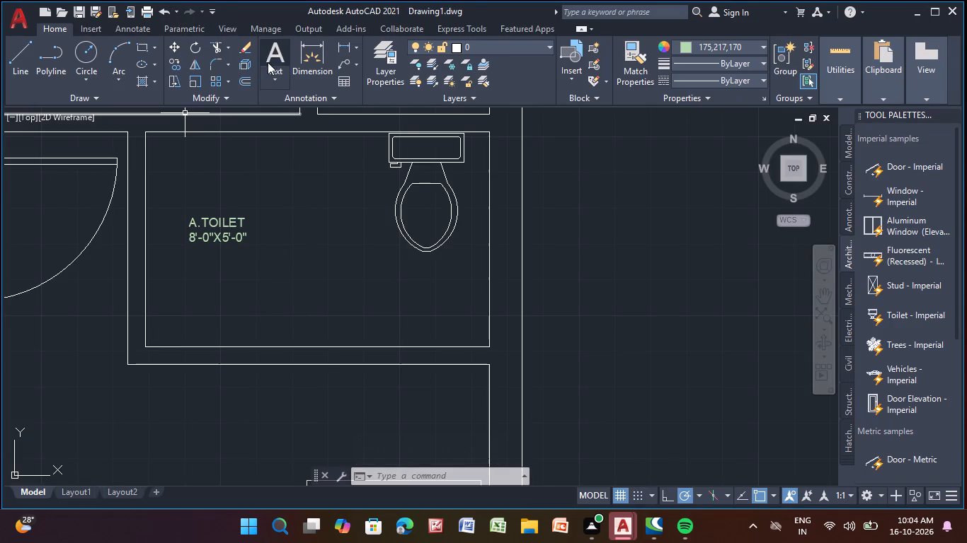
Add a two-line multiline text label MASTER BEDROOM and 12'-0"X12'-0" beside the bed in the bedroom below the attached toilet.
click(273, 52)
scroll(248, 197, down, 2)
middle_drag(251, 224, 266, 91)
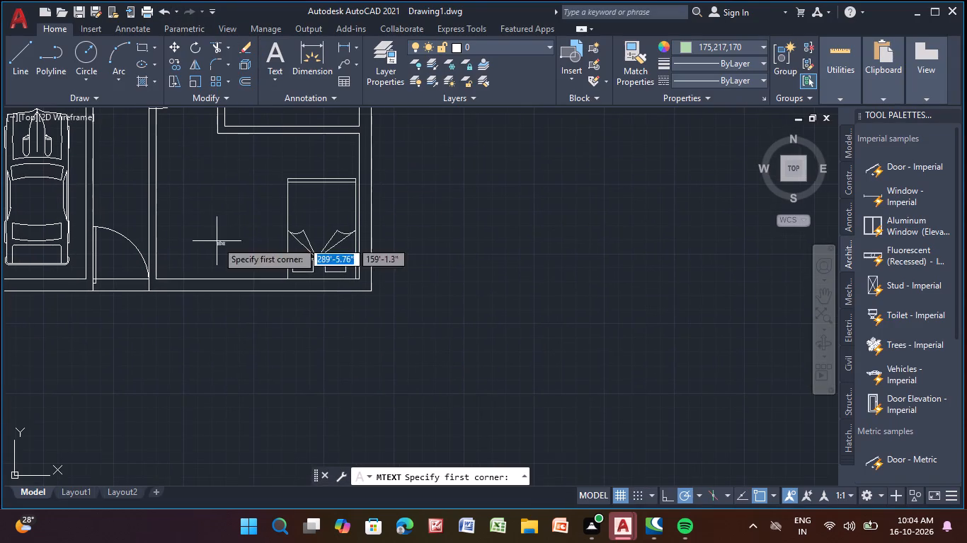
click(179, 185)
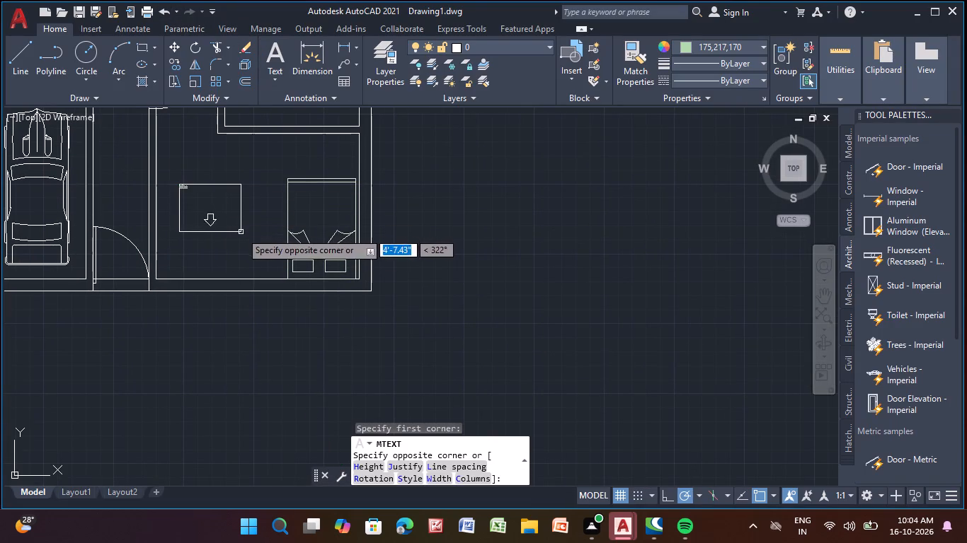
click(264, 234)
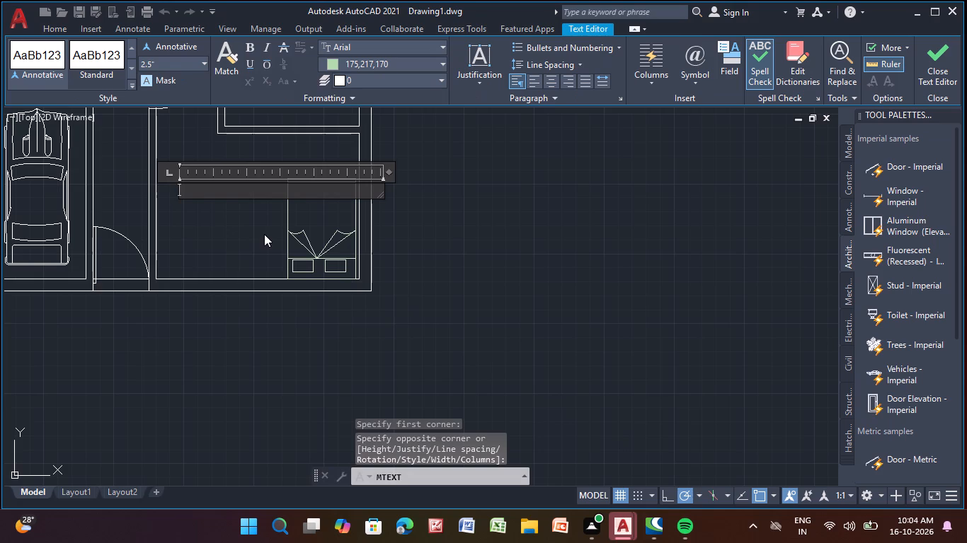
text(mas)
text(ter)
key(space)
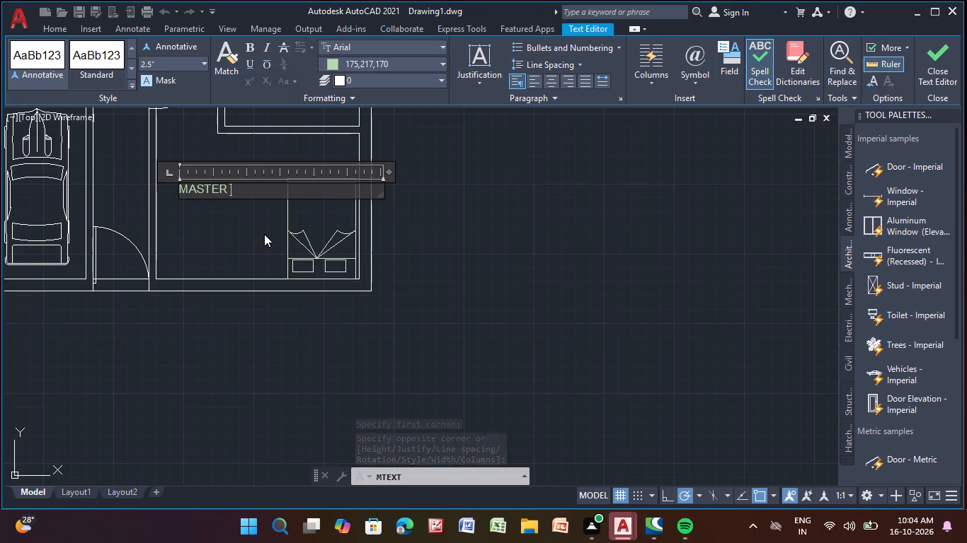
text(bedroom)
key(Return)
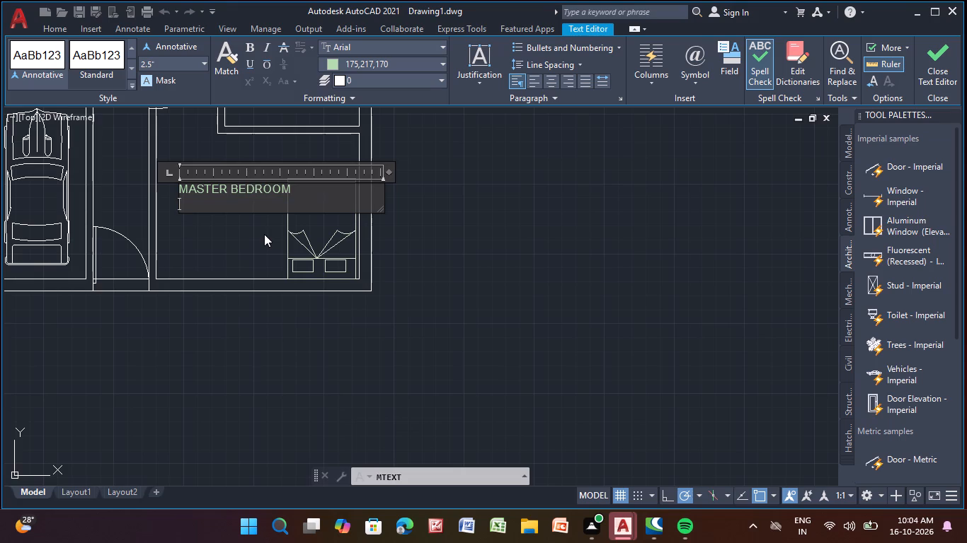
text(12'-0)
text("x)
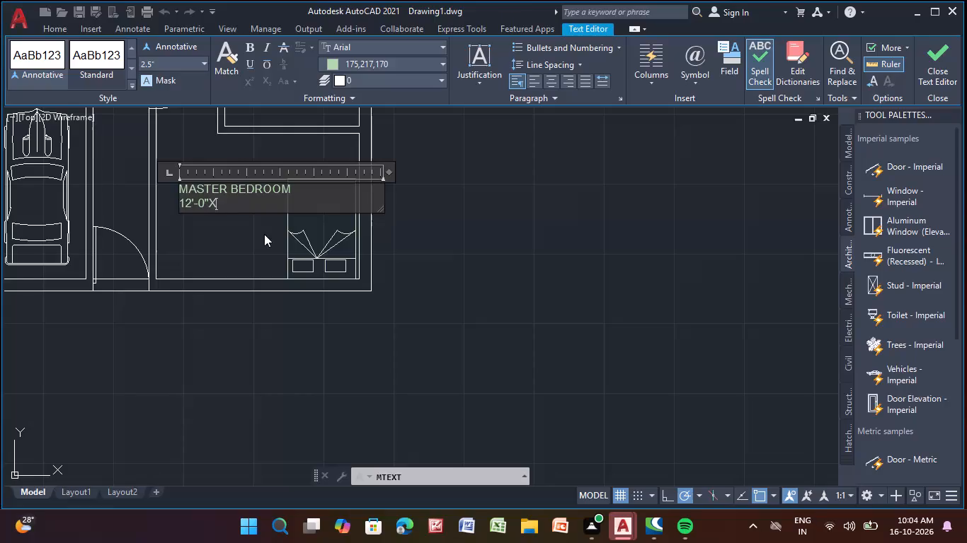
text(12'-0")
key(Return)
scroll(264, 234, up, 3)
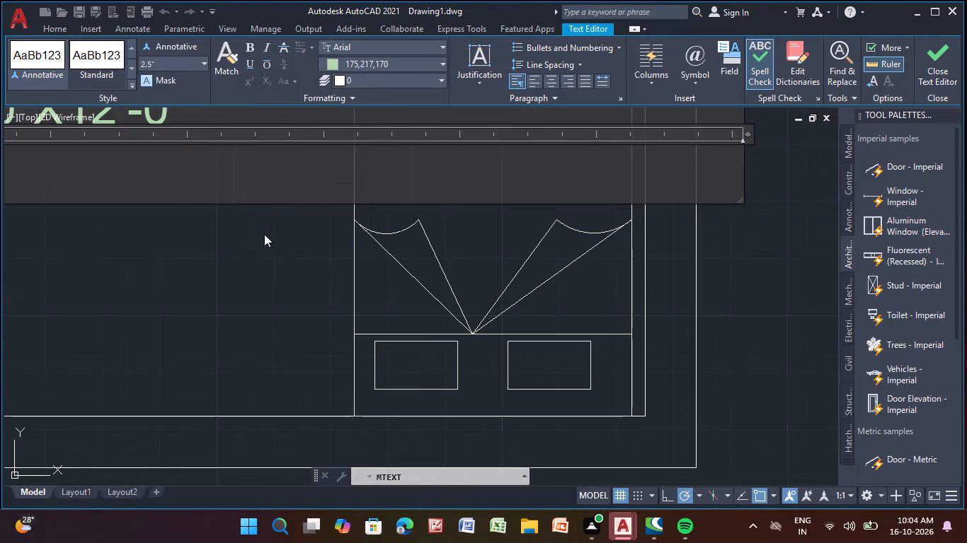
right_click(264, 234)
click(212, 258)
Add a multiline text label ENTRY inside the swing of the main entrance door between the car parking and the master bedroom.
scroll(212, 258, down, 6)
middle_drag(213, 261, 343, 238)
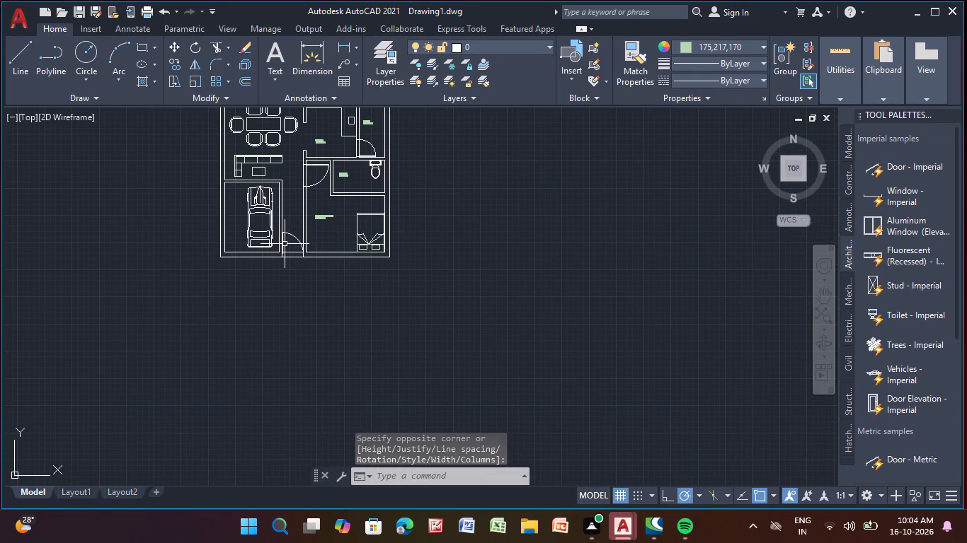
middle_drag(282, 247, 250, 305)
scroll(288, 228, up, 2)
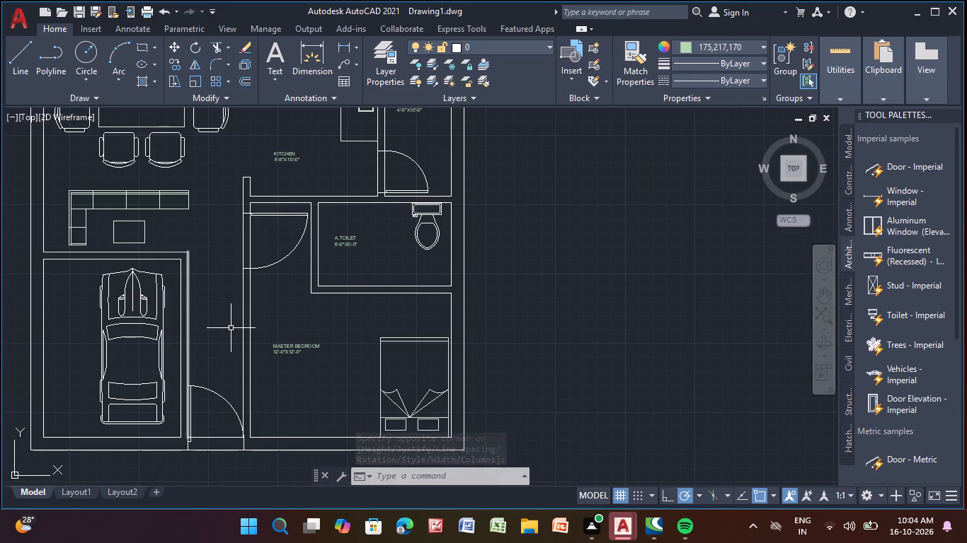
middle_drag(231, 328, 357, 212)
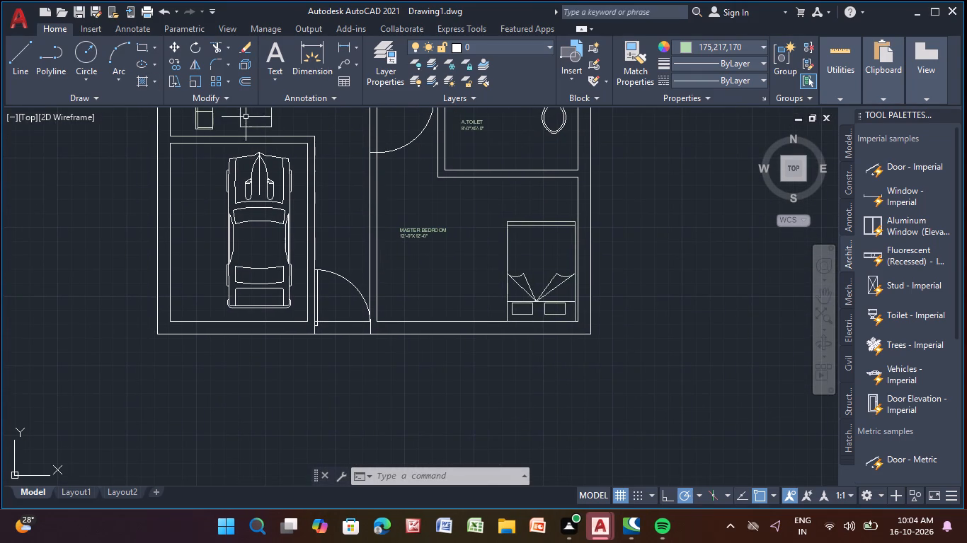
click(280, 62)
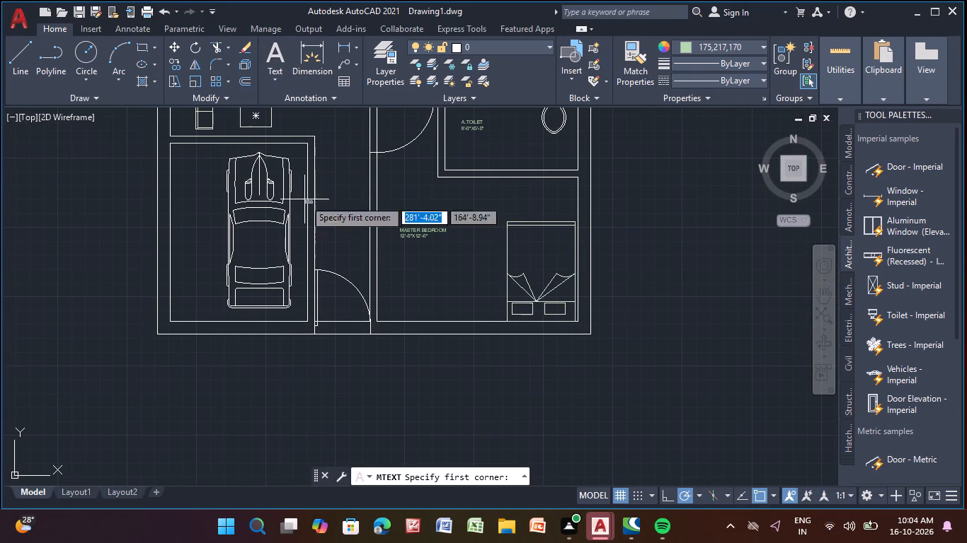
scroll(327, 301, up, 3)
middle_drag(282, 274, 160, 204)
drag(188, 199, 192, 207)
click(281, 238)
text(ent)
text(ry)
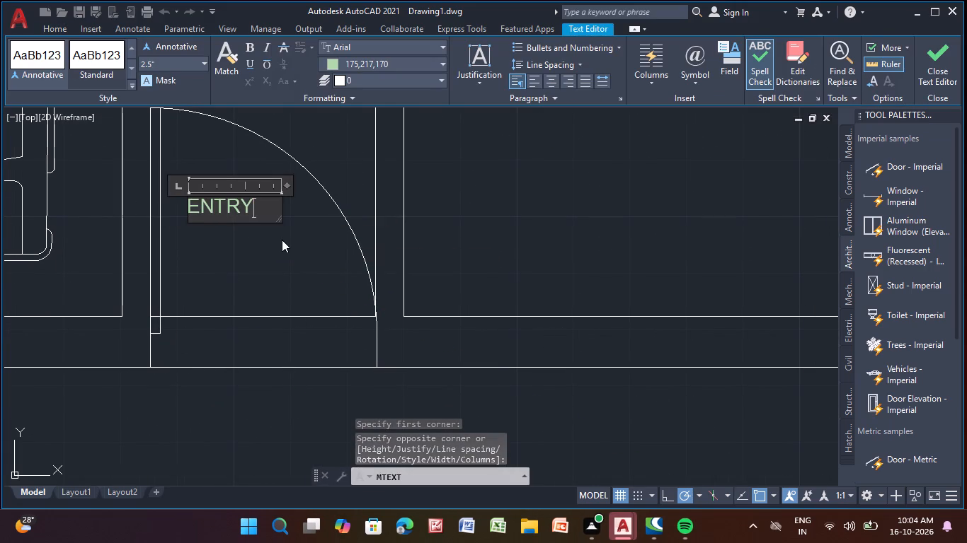
key(Return)
right_click(282, 240)
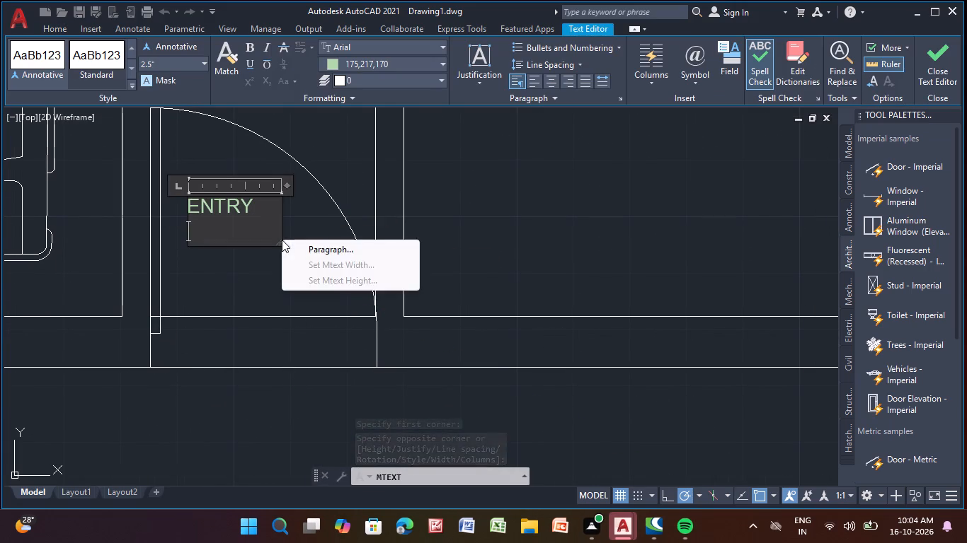
click(214, 270)
Add a multiline text label CAR PARKING between the car and the outer wall of the parking room.
scroll(214, 270, down, 4)
middle_drag(214, 271, 428, 265)
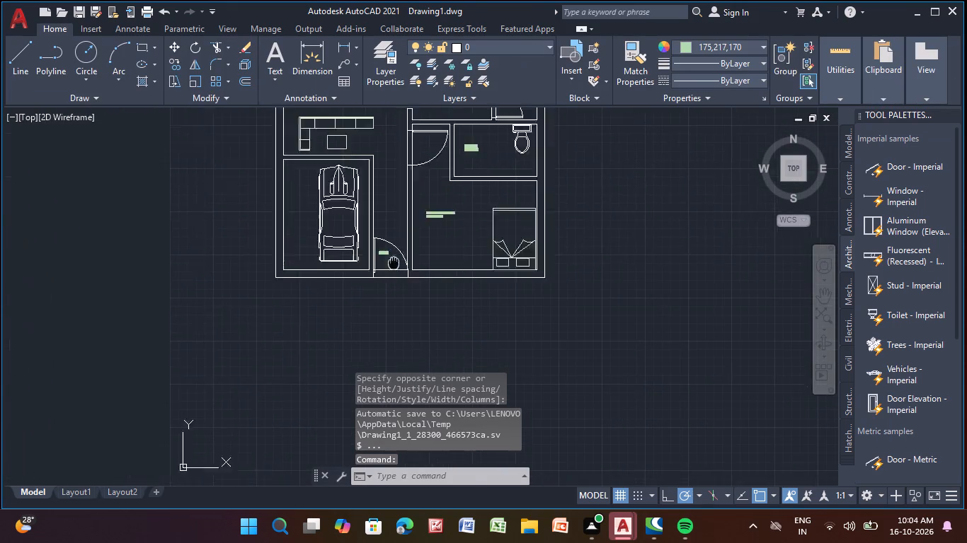
scroll(348, 259, up, 3)
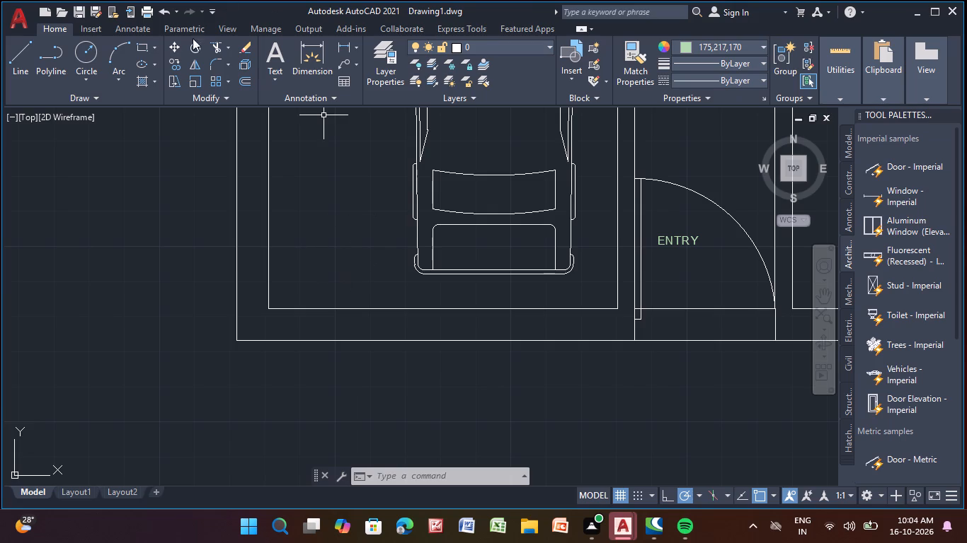
click(270, 49)
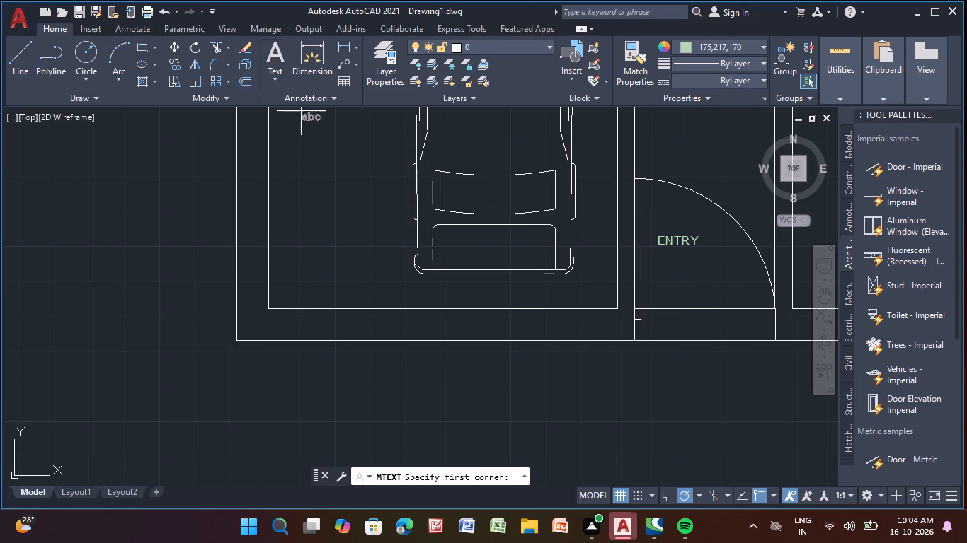
scroll(326, 143, down, 1)
scroll(294, 234, up, 1)
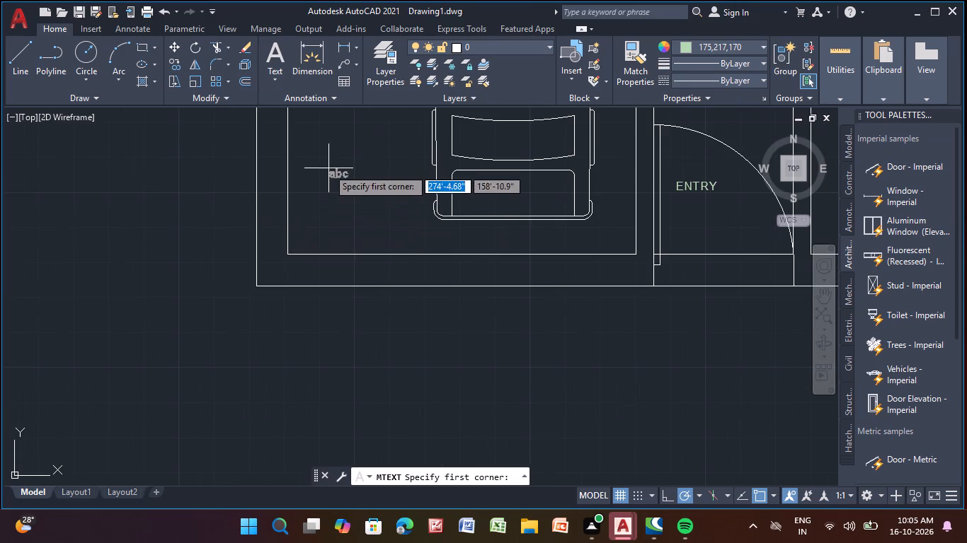
middle_drag(324, 162, 317, 302)
drag(292, 201, 301, 209)
click(403, 236)
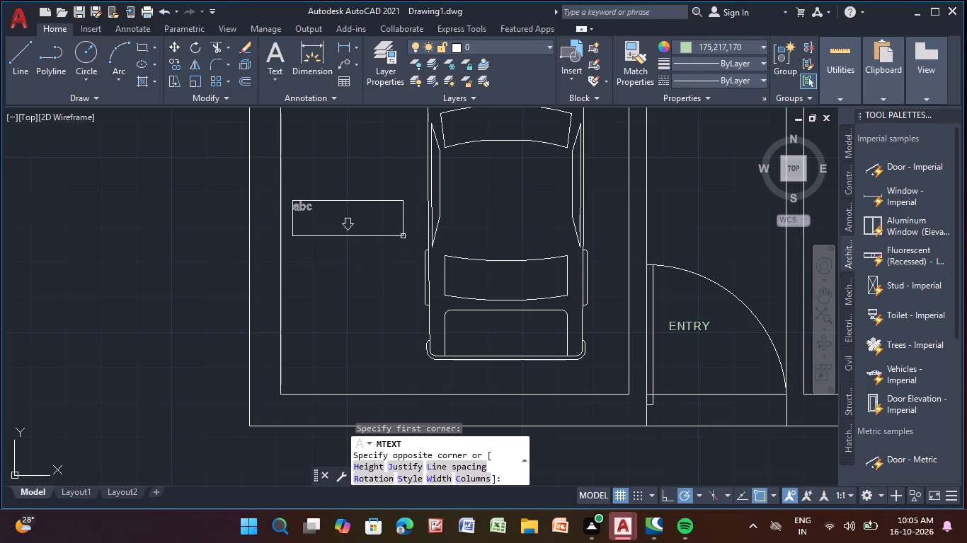
text(car pz)
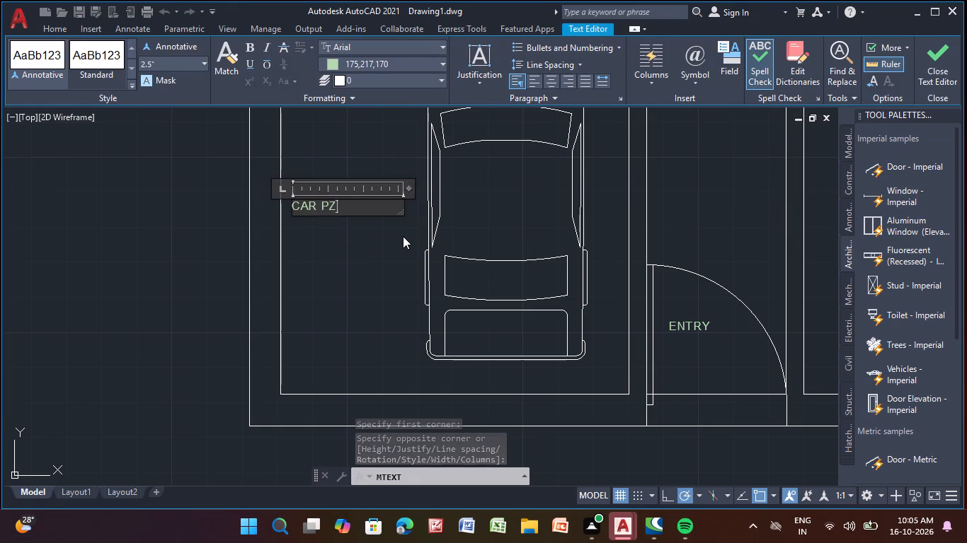
key(BackSpace)
text(arl)
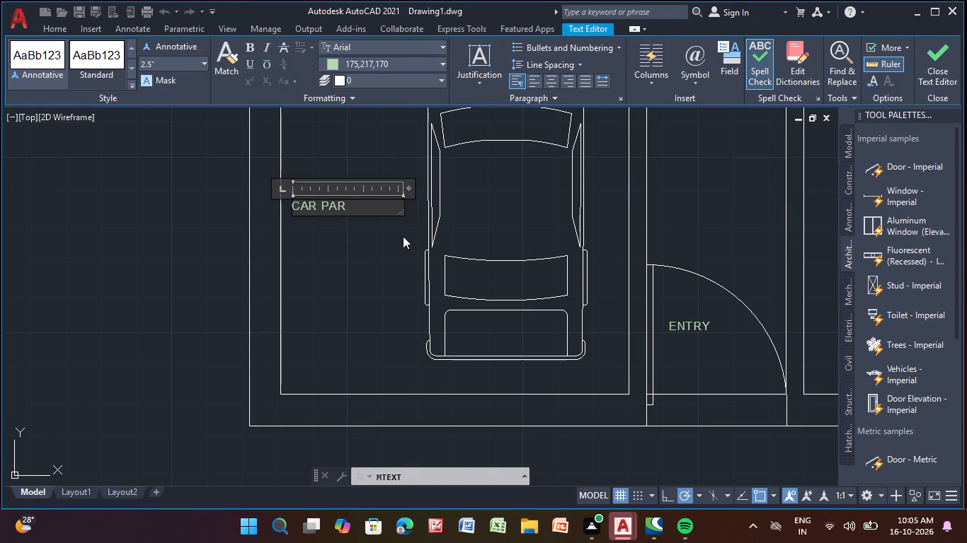
key(BackSpace)
text(king)
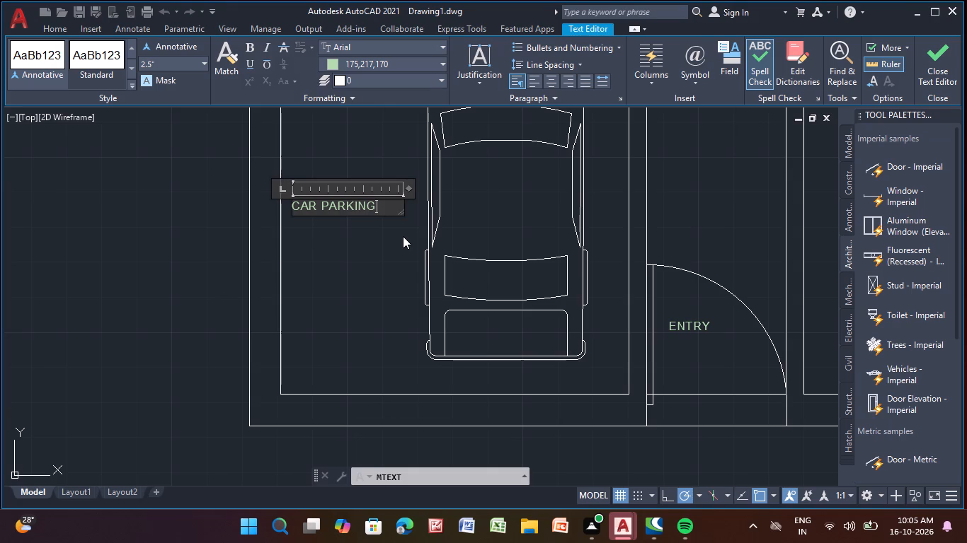
key(Return)
right_click(403, 236)
click(363, 293)
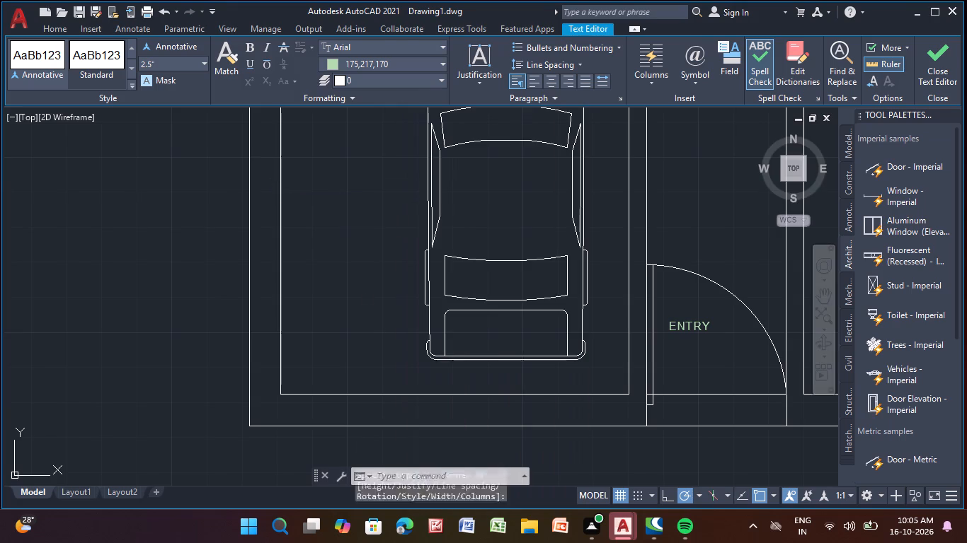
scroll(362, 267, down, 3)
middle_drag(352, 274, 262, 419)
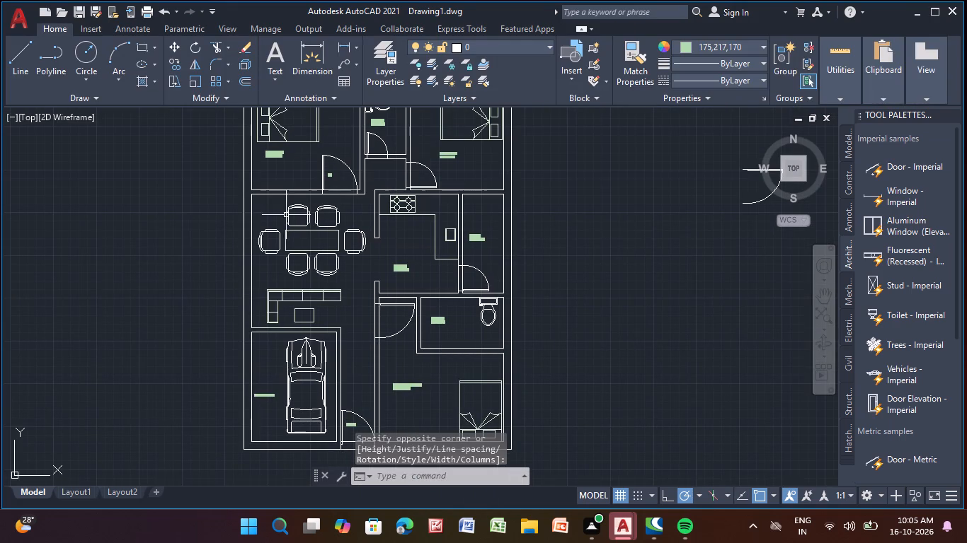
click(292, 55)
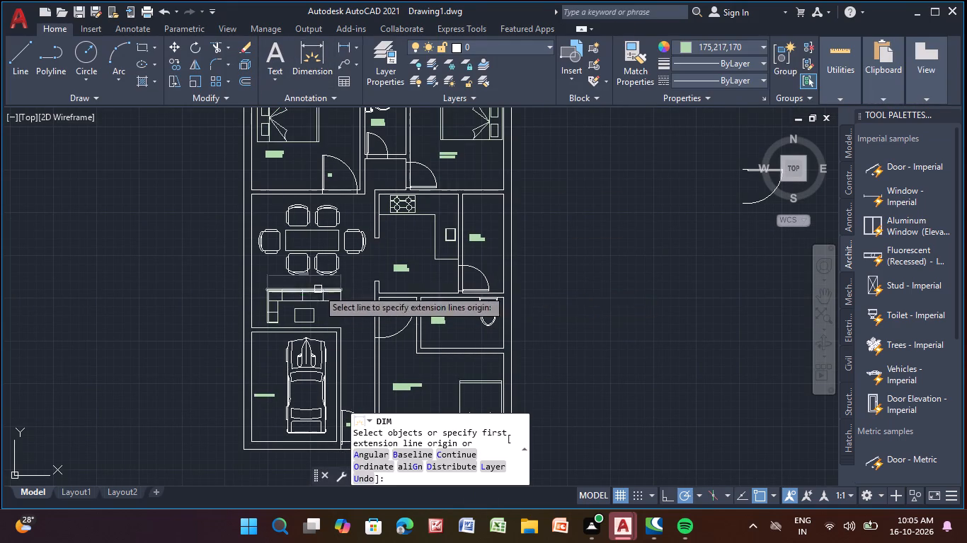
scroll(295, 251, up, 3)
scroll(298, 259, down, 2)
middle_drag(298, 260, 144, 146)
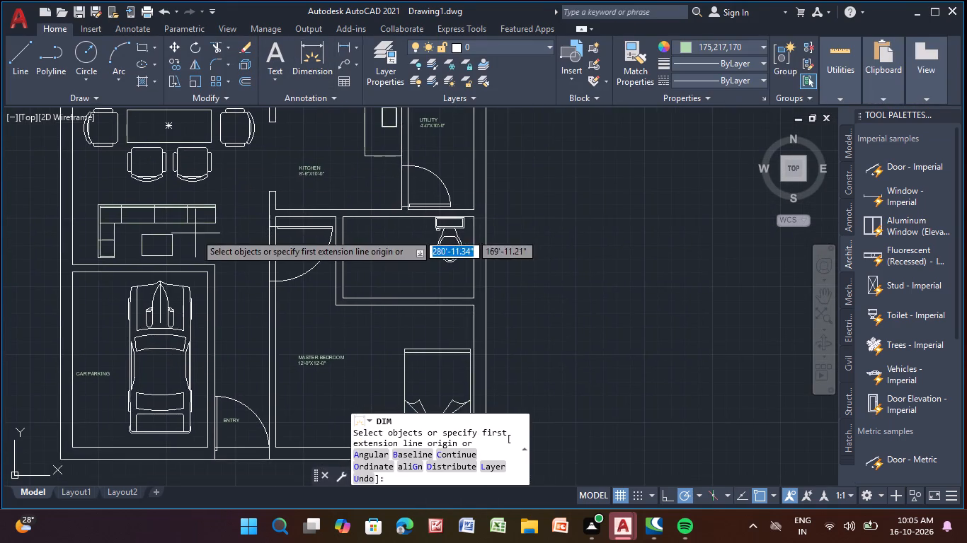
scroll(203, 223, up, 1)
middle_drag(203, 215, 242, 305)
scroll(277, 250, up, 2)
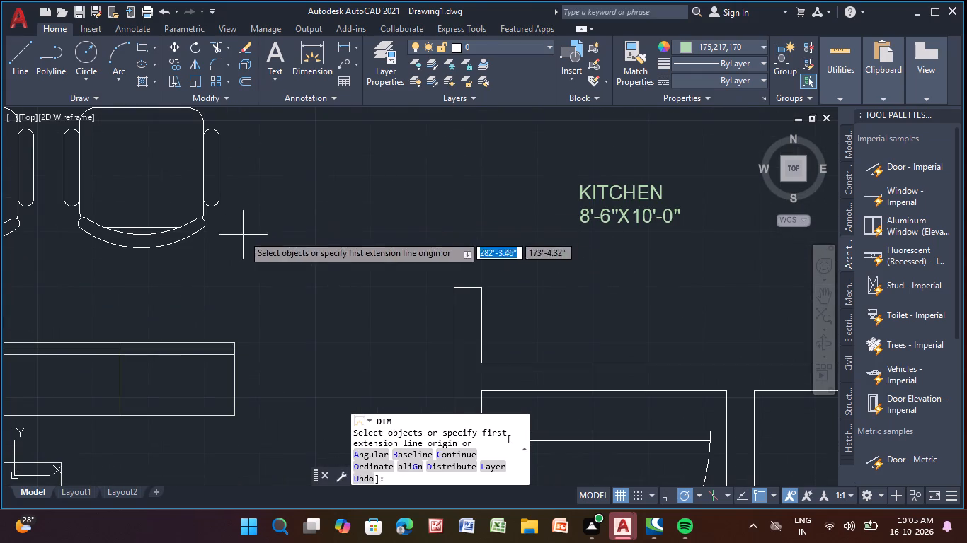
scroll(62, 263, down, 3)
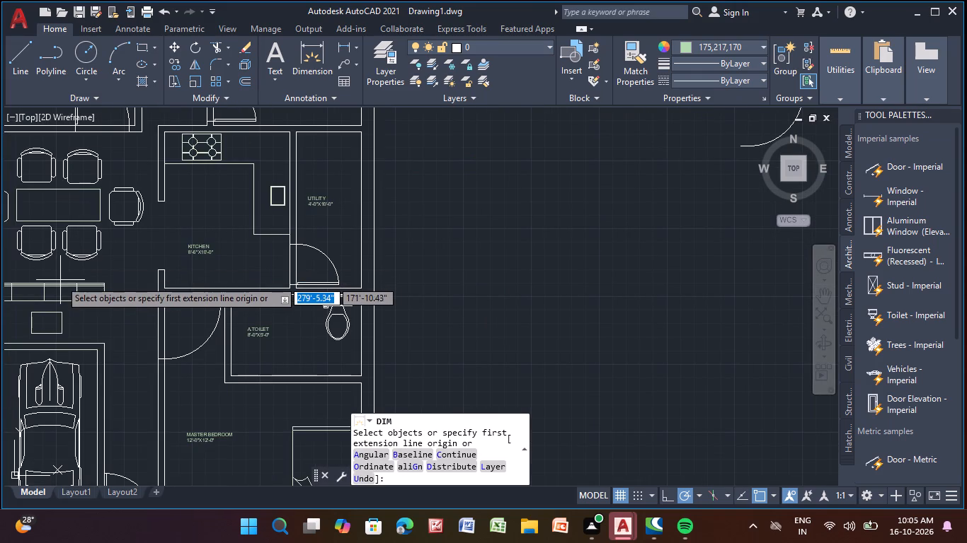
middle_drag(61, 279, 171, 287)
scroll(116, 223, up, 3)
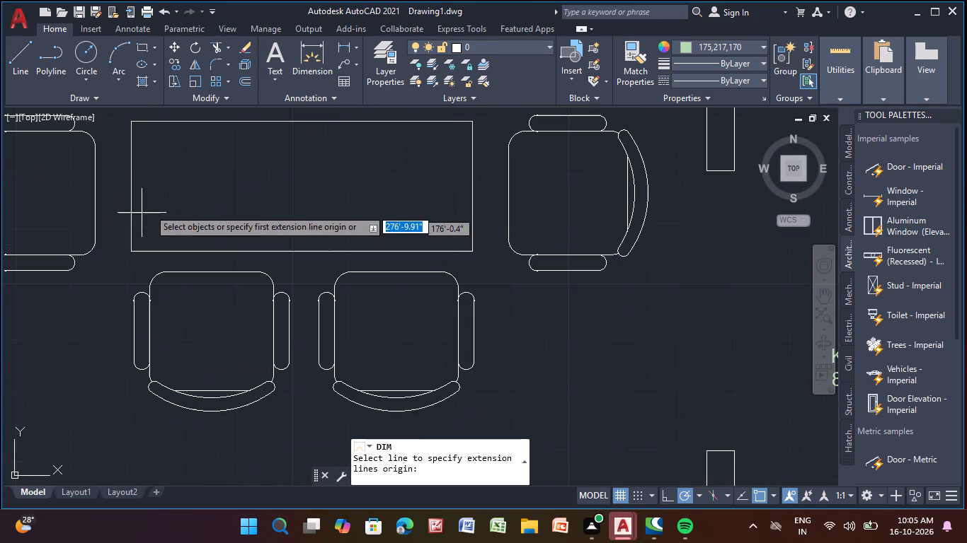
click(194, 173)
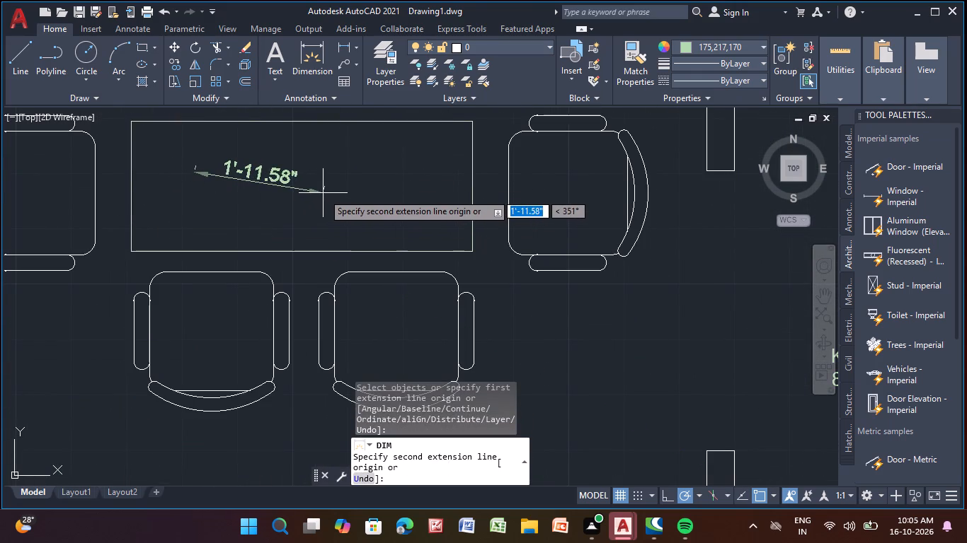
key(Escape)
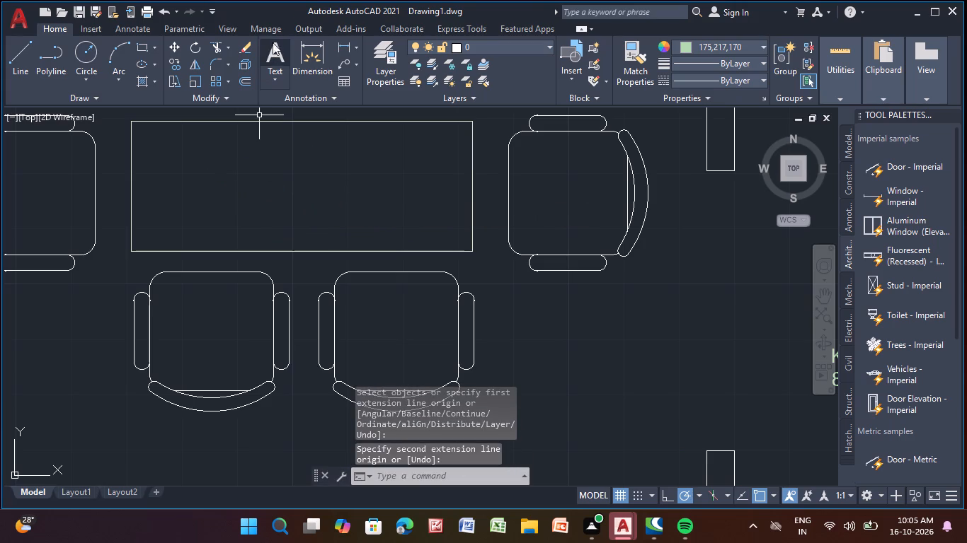
Add a multiline text label DINNING inside the dining table rectangle.
click(280, 46)
click(193, 156)
click(399, 175)
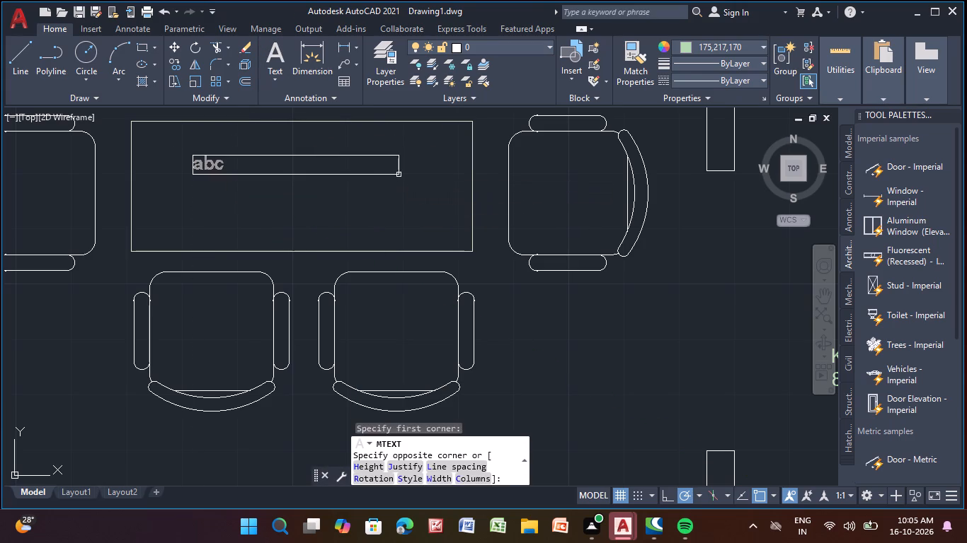
text(dinning)
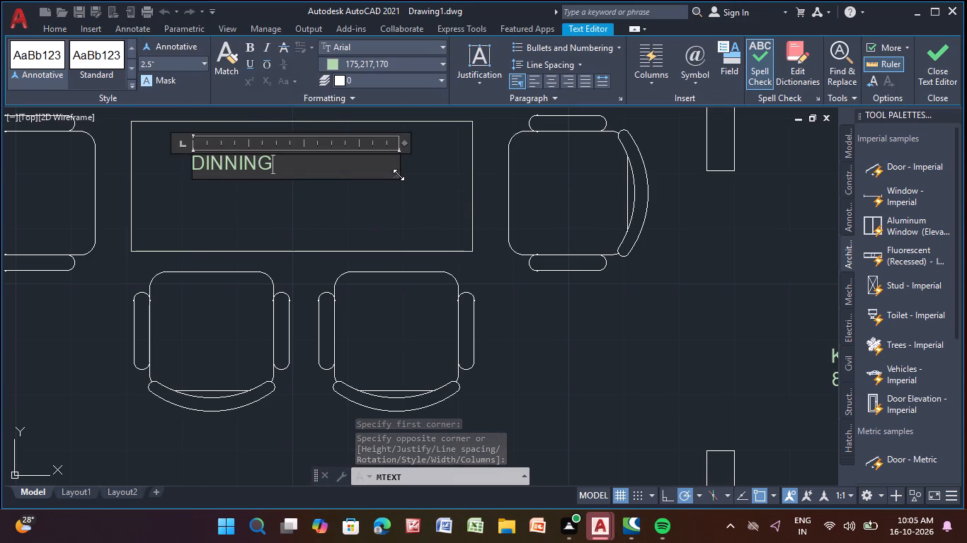
key(Return)
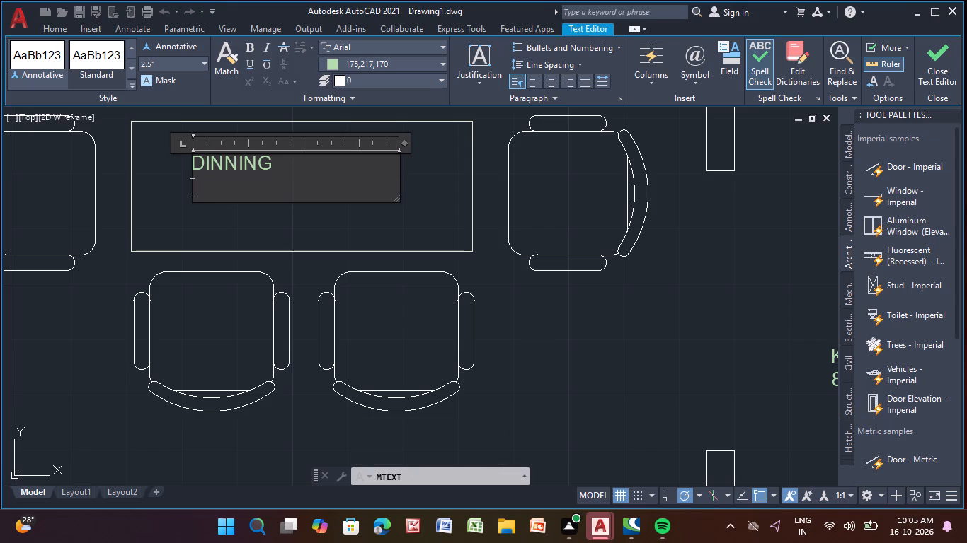
right_click(391, 171)
click(291, 224)
Add a two-line multiline text label LIVING ROM and 14'-6"X12'-0" beside the coffee table, below the sofa.
scroll(291, 226, down, 2)
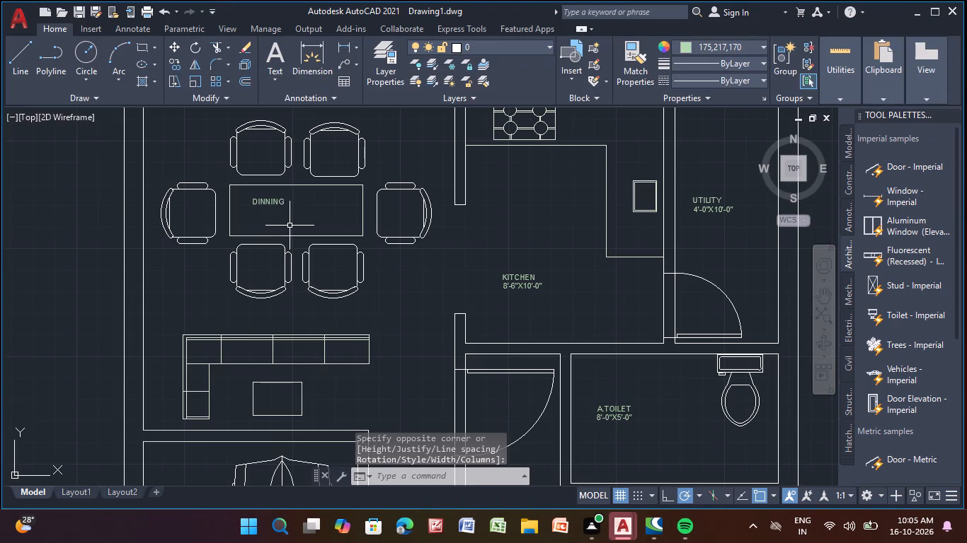
click(273, 49)
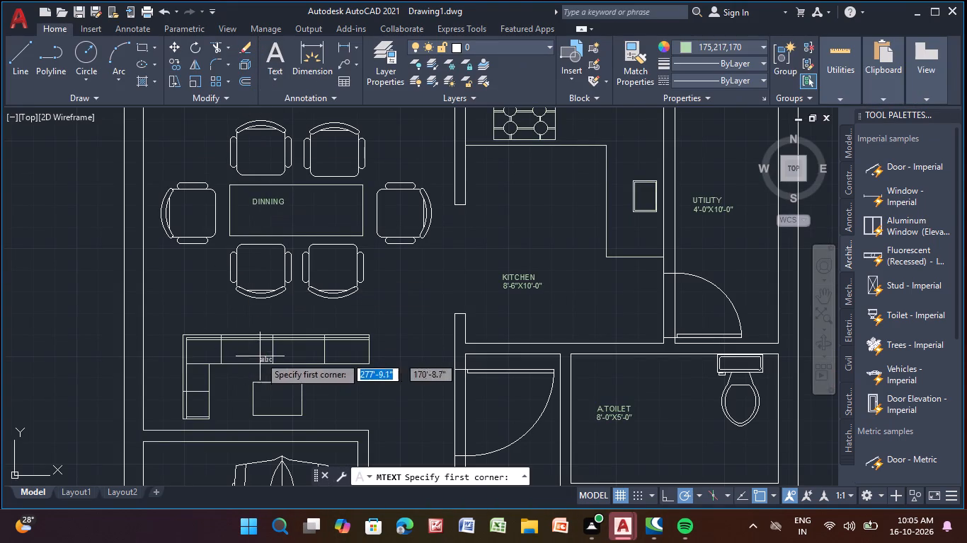
middle_drag(307, 352, 268, 233)
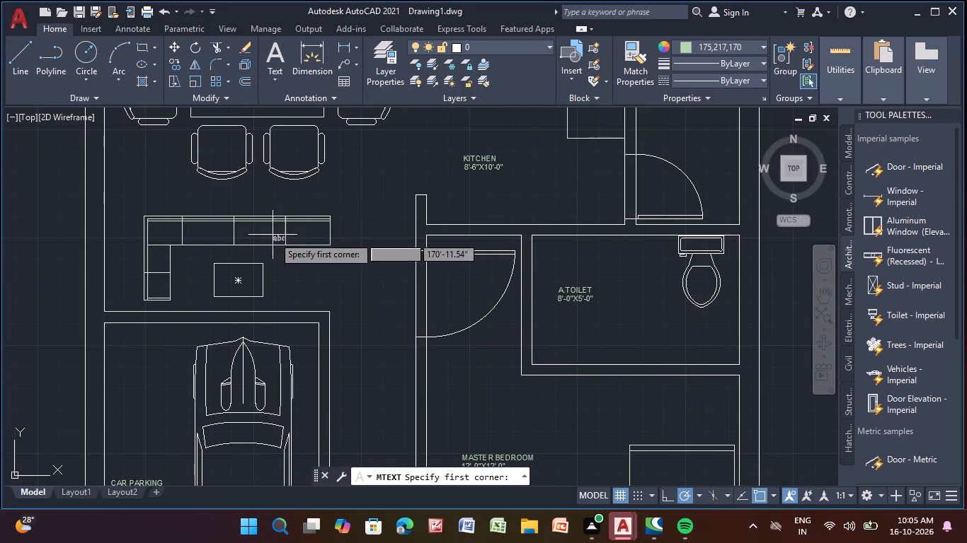
scroll(279, 256, up, 1)
click(276, 257)
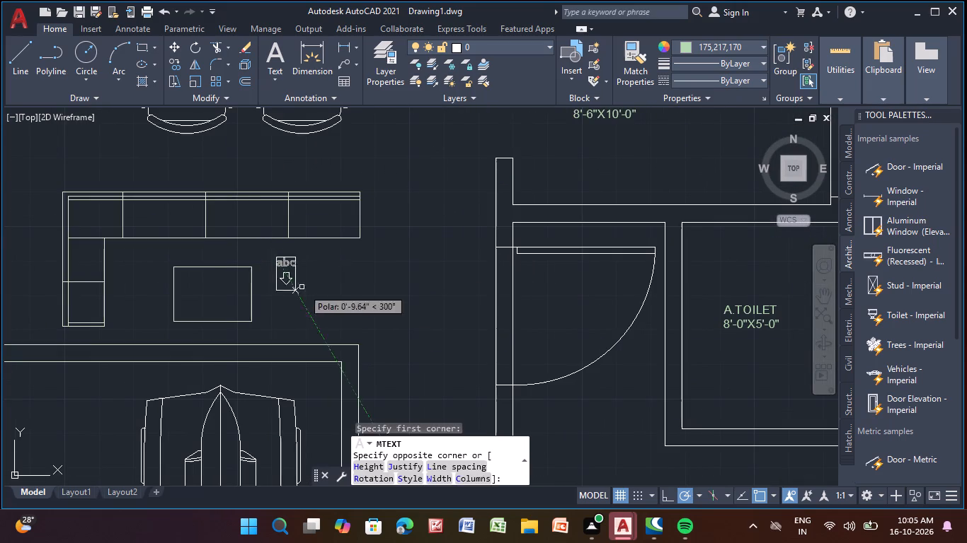
click(389, 291)
text(living rom)
key(Return)
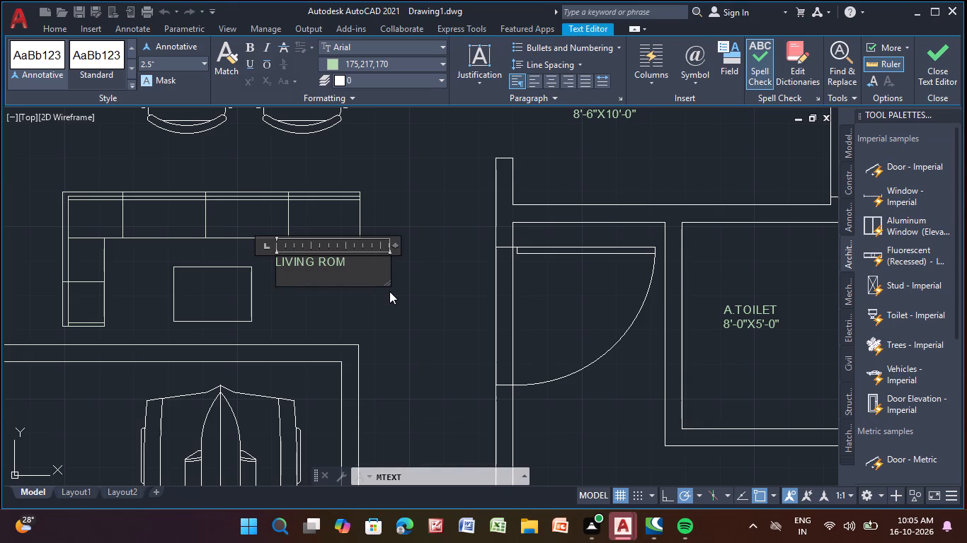
text(15)
key(BackSpace)
text(4'-6"x)
text(12)
text('-0")
key(Return)
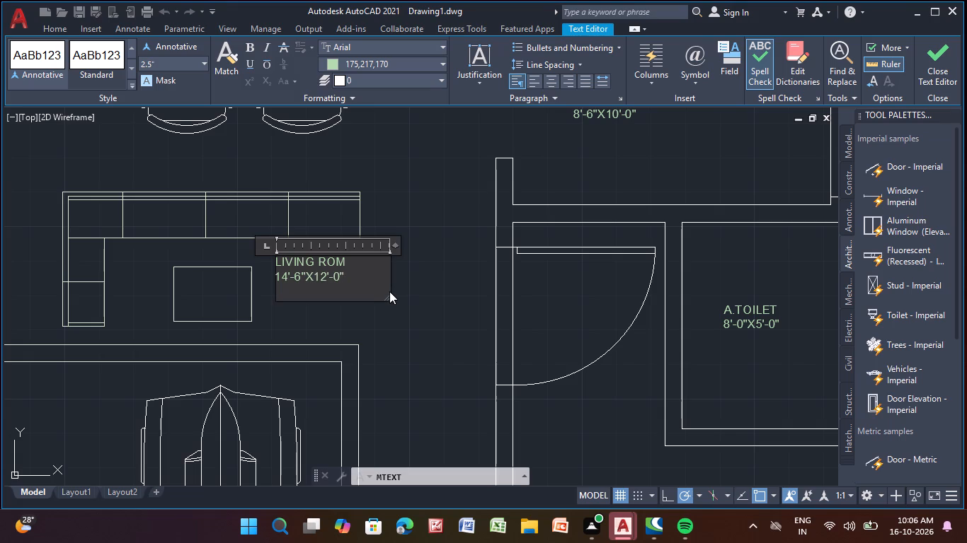
right_click(389, 291)
click(355, 311)
Draw connected lines from Bedroom-2's outer wall corner: 2'-0" up, 2'-0" outward, 38' down, and across to the car parking's outer corner.
scroll(355, 311, down, 3)
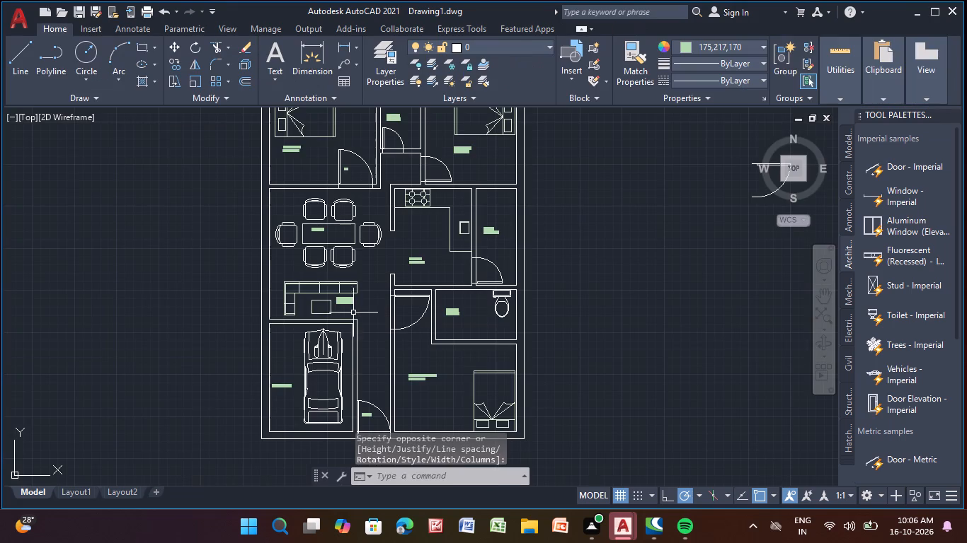
scroll(268, 379, down, 1)
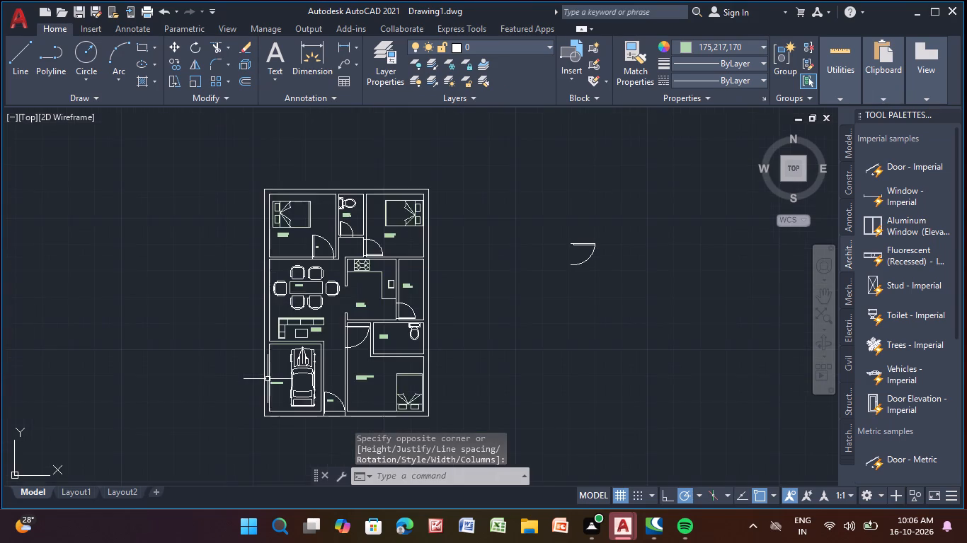
middle_drag(268, 379, 239, 443)
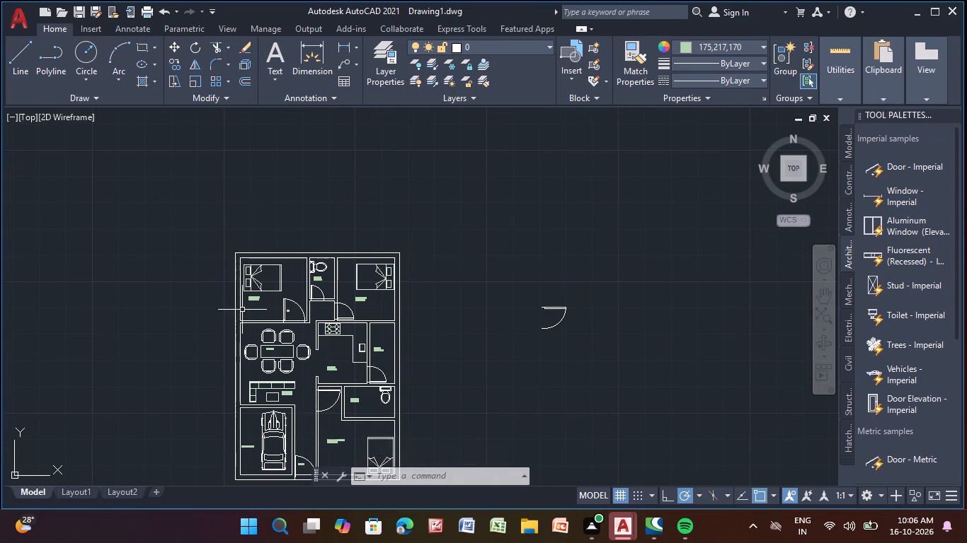
click(21, 56)
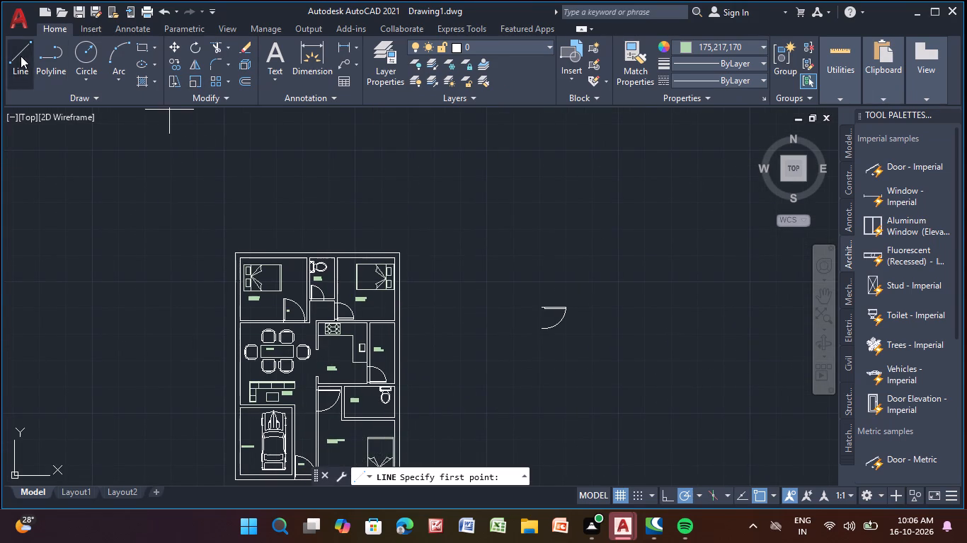
scroll(222, 256, up, 3)
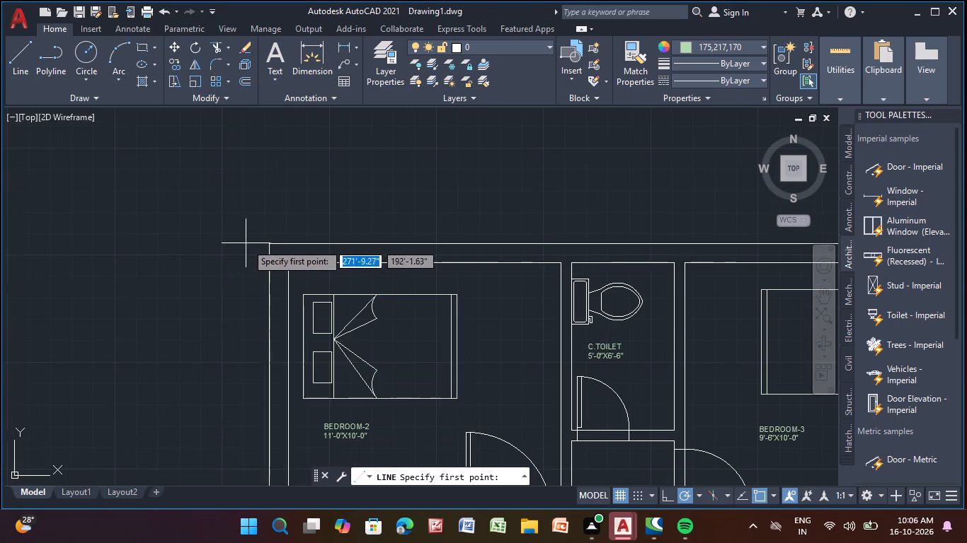
click(273, 245)
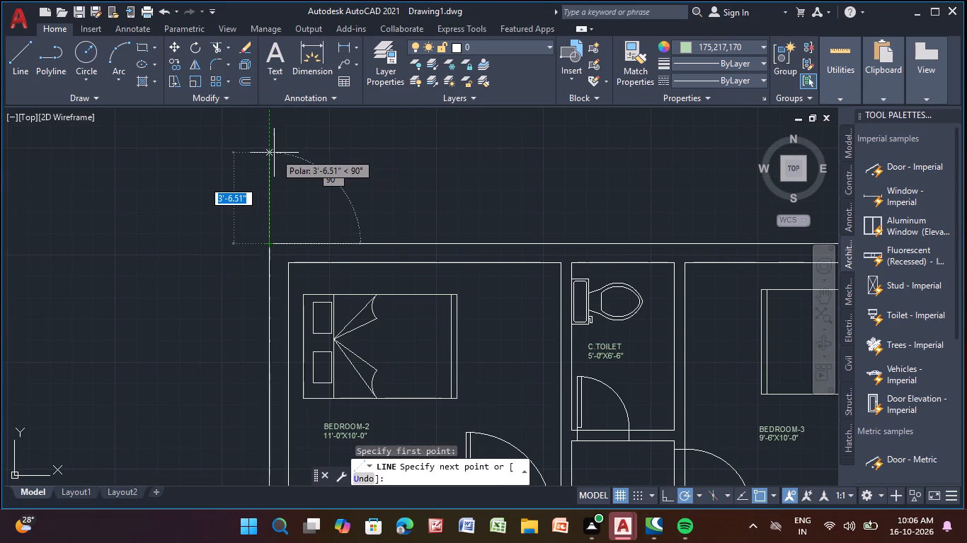
text(2'-0")
key(Return)
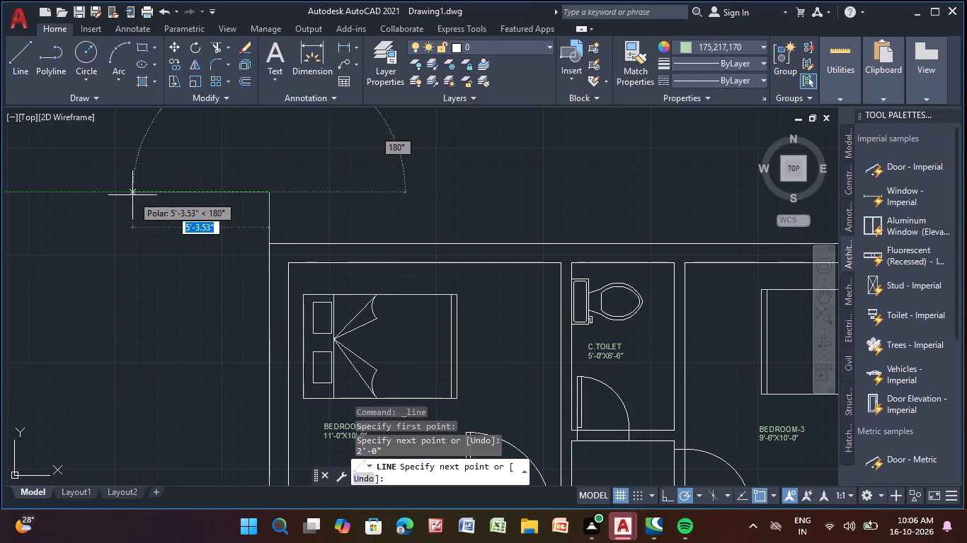
text(2'-0)
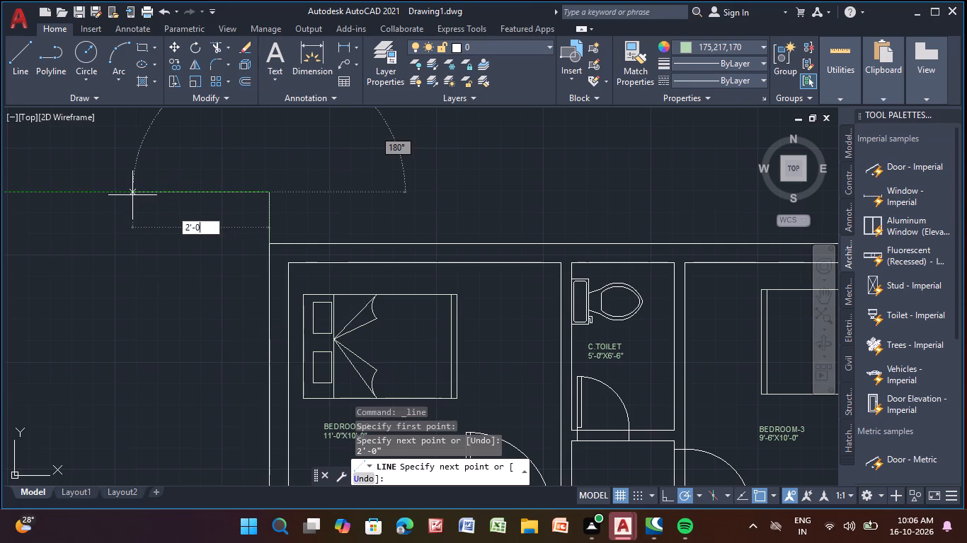
key(shift+quotedbl)
key(Return)
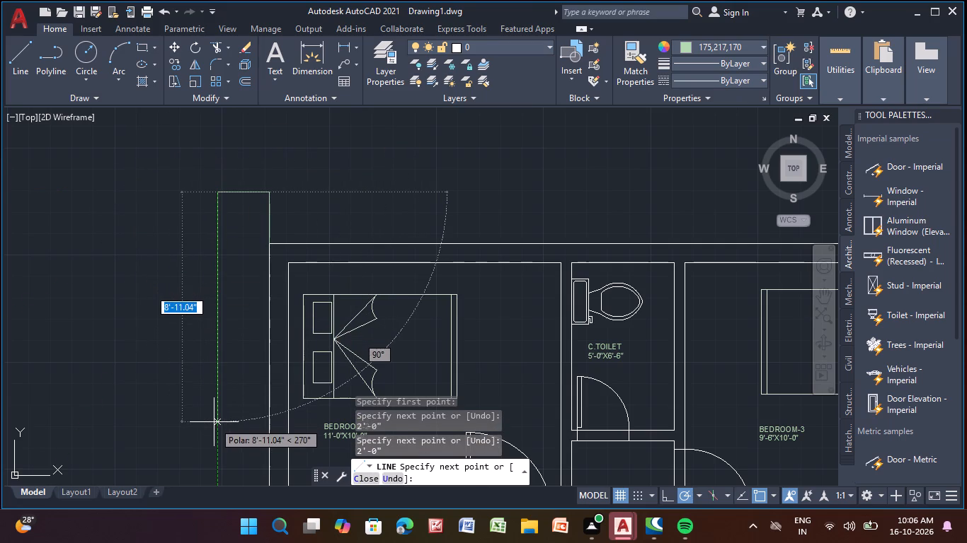
scroll(214, 422, down, 1)
middle_drag(212, 418, 131, 166)
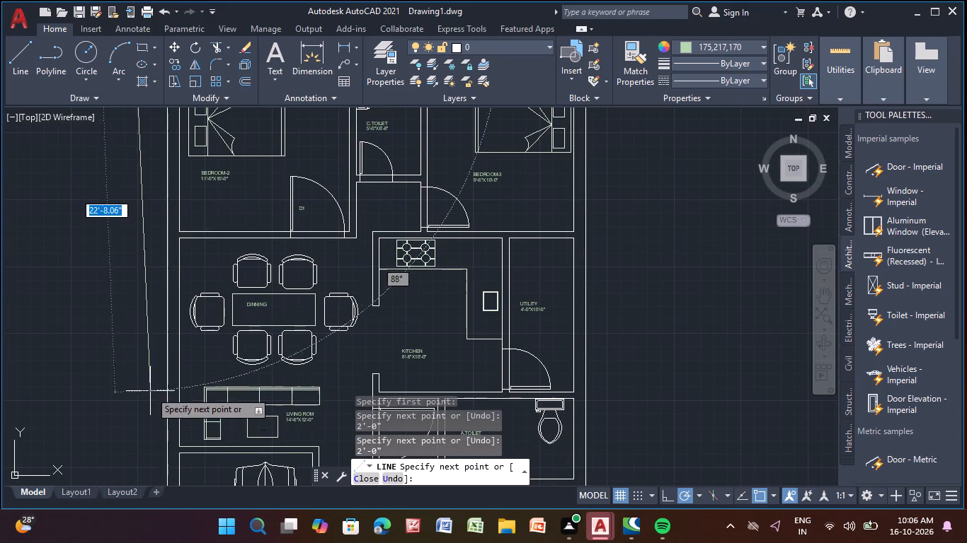
middle_drag(137, 433, 155, 161)
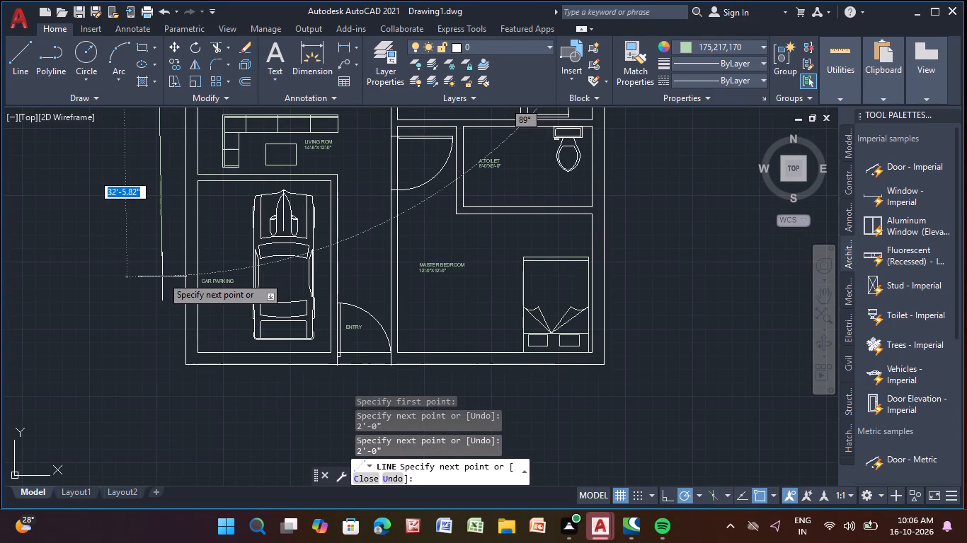
middle_drag(169, 262, 154, 139)
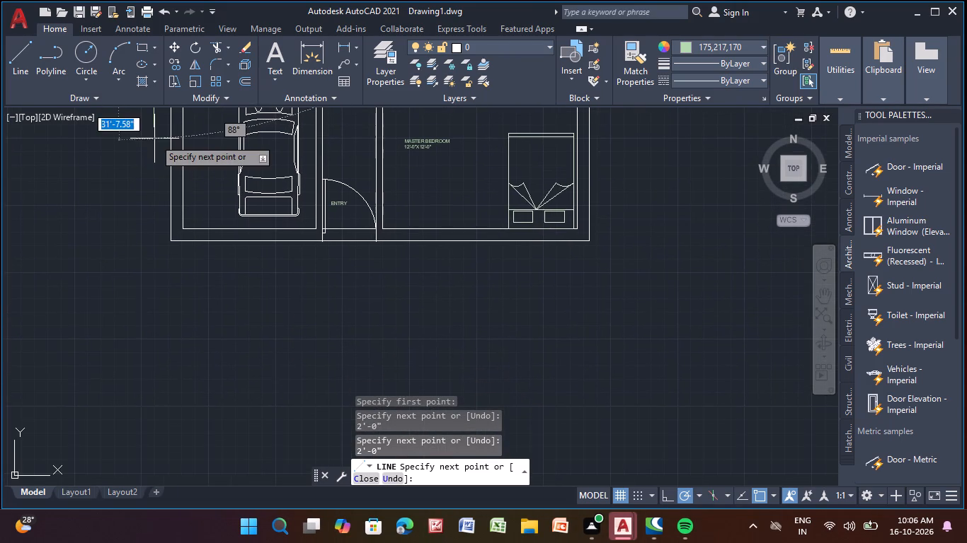
click(138, 243)
click(169, 239)
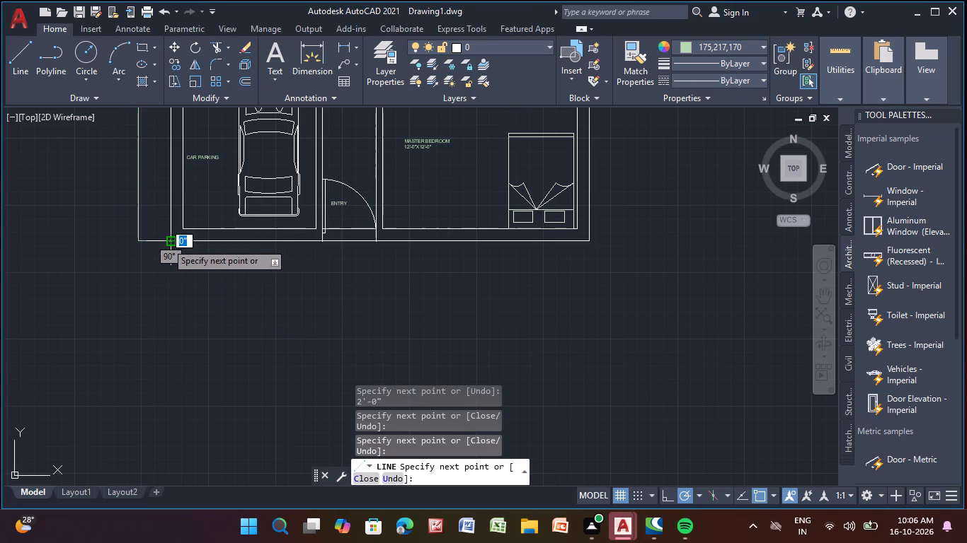
key(Escape)
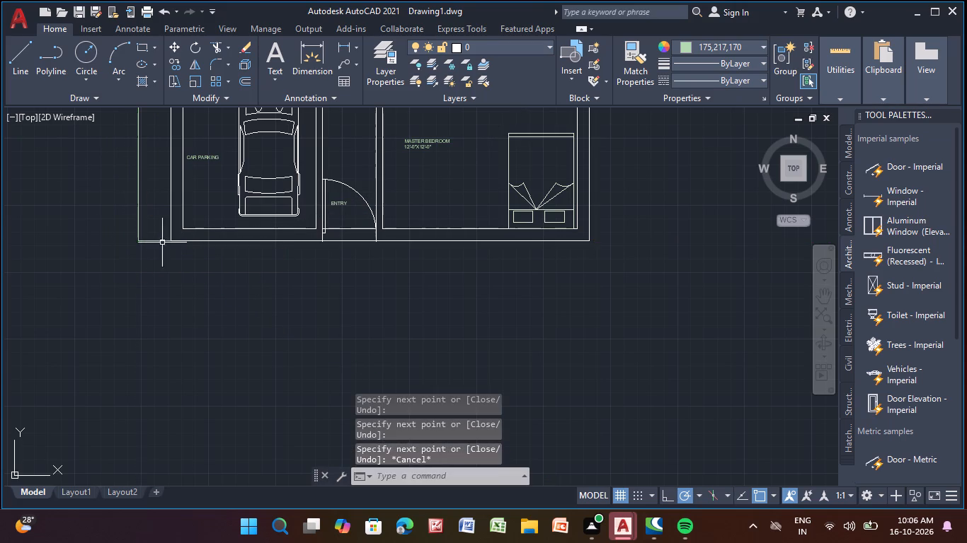
Draw connected lines from Bedroom-3's outer wall corner: 2'-0" outward, 36' down, and 2' back to the master bedroom's outer corner.
click(24, 62)
scroll(67, 117, down, 3)
middle_drag(74, 160, 75, 162)
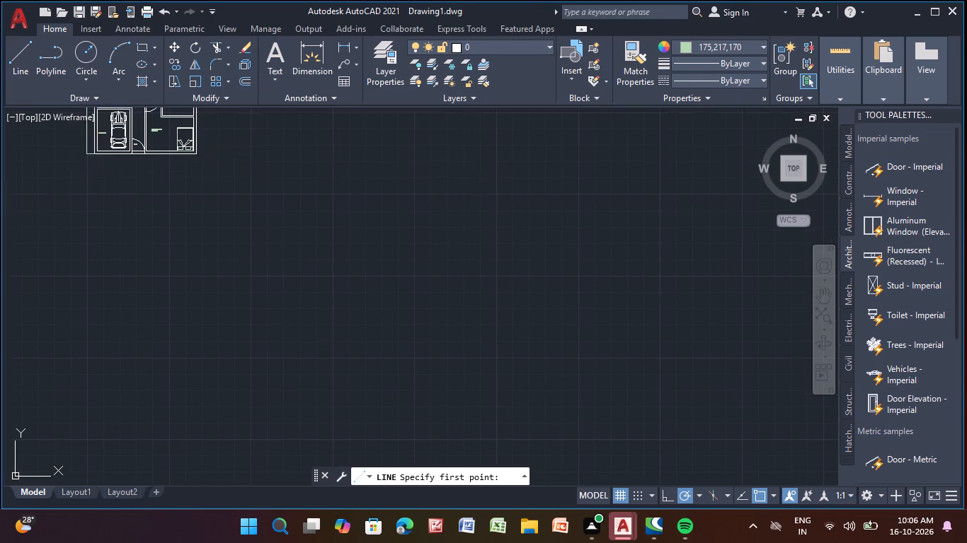
middle_drag(75, 162, 96, 424)
scroll(200, 260, up, 2)
middle_drag(132, 273, 370, 212)
click(493, 248)
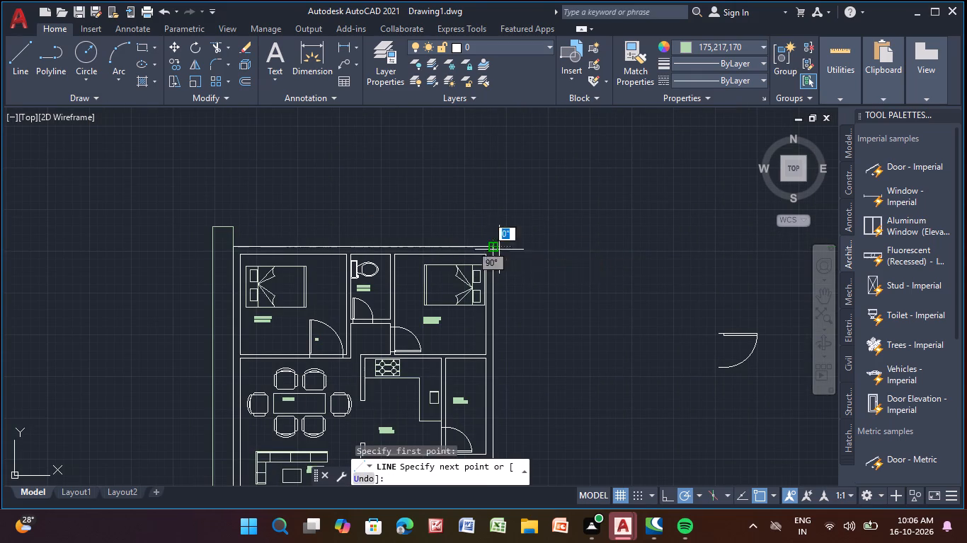
text(2'-0)
key(shift+quotedbl)
key(Return)
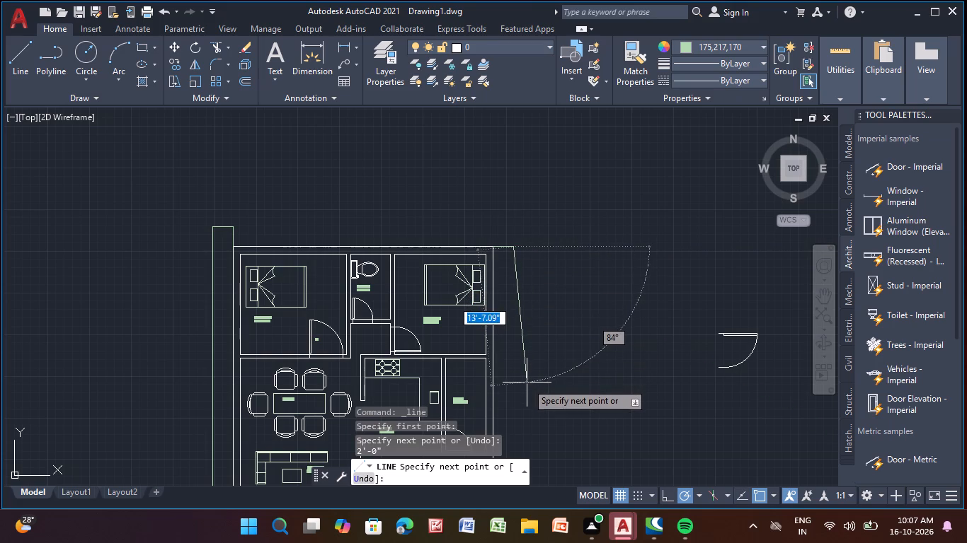
middle_drag(526, 383, 463, 192)
scroll(498, 342, down, 1)
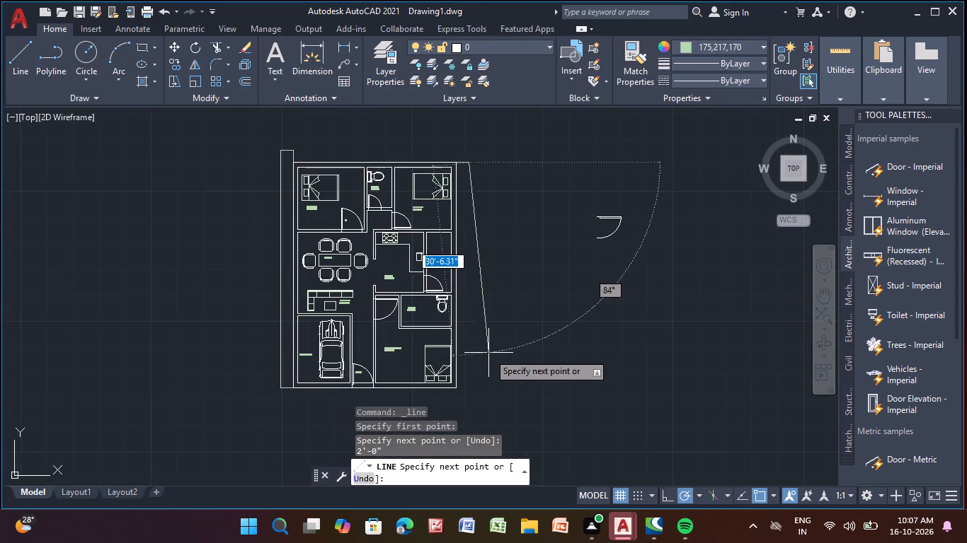
middle_drag(487, 354, 370, 250)
scroll(354, 292, up, 3)
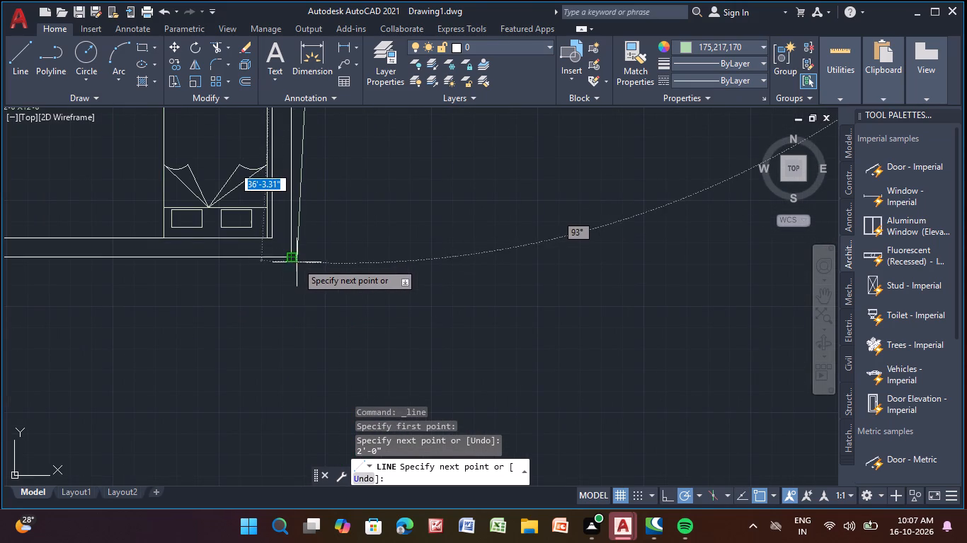
click(343, 258)
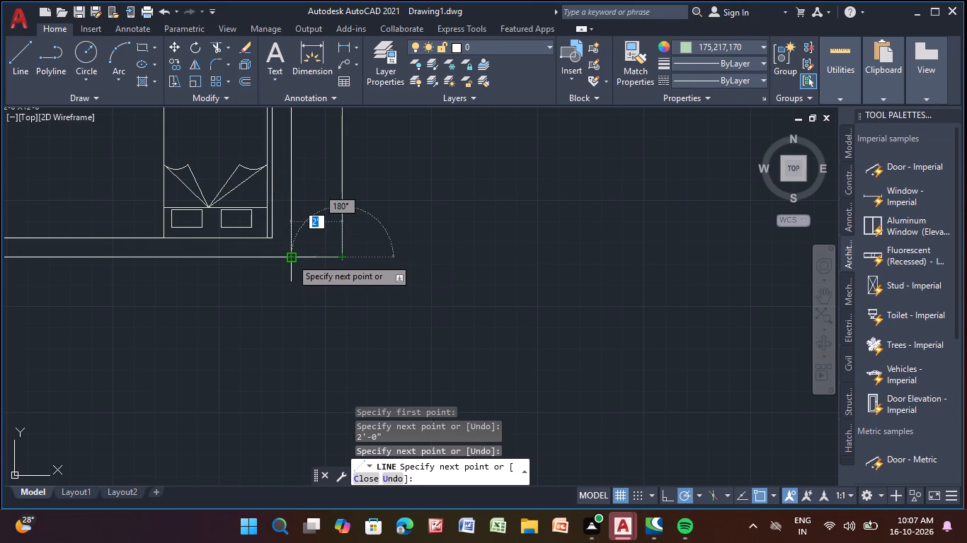
click(291, 258)
right_click(313, 288)
click(348, 288)
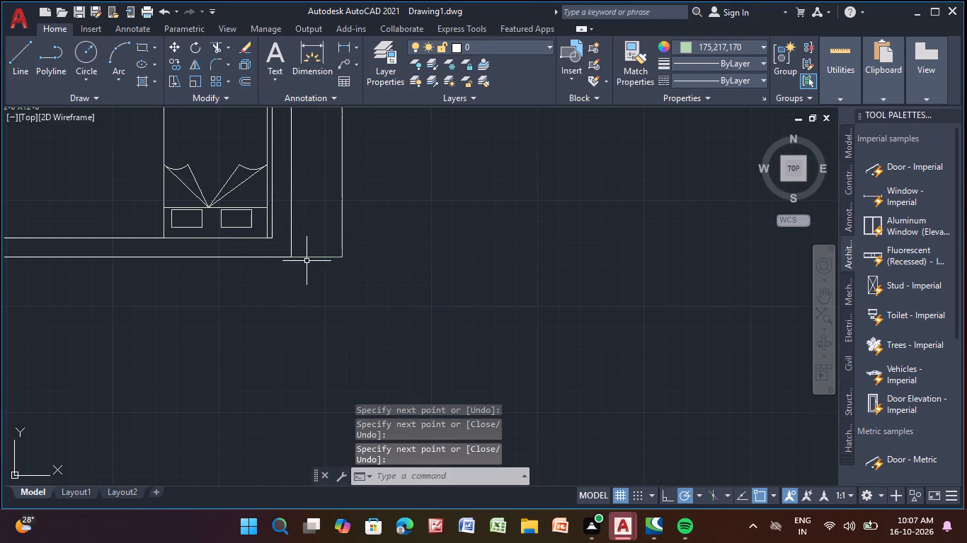
Draw connected lines from the top of the 2'-0" vertical line at Bedroom-2: 28' across and 2' down to the side boundary.
scroll(307, 261, down, 4)
middle_drag(307, 260, 378, 315)
middle_drag(296, 186, 187, 243)
scroll(173, 230, up, 1)
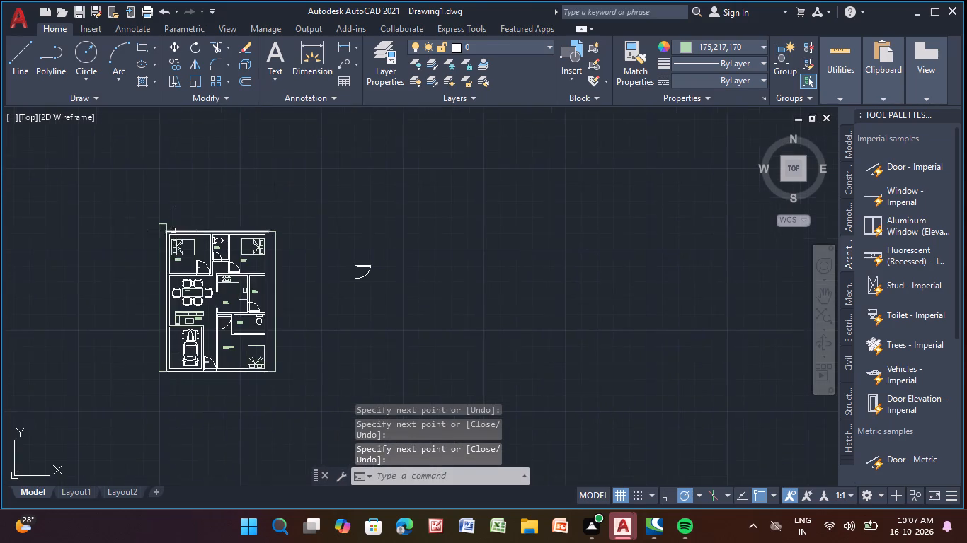
scroll(172, 230, up, 2)
click(18, 62)
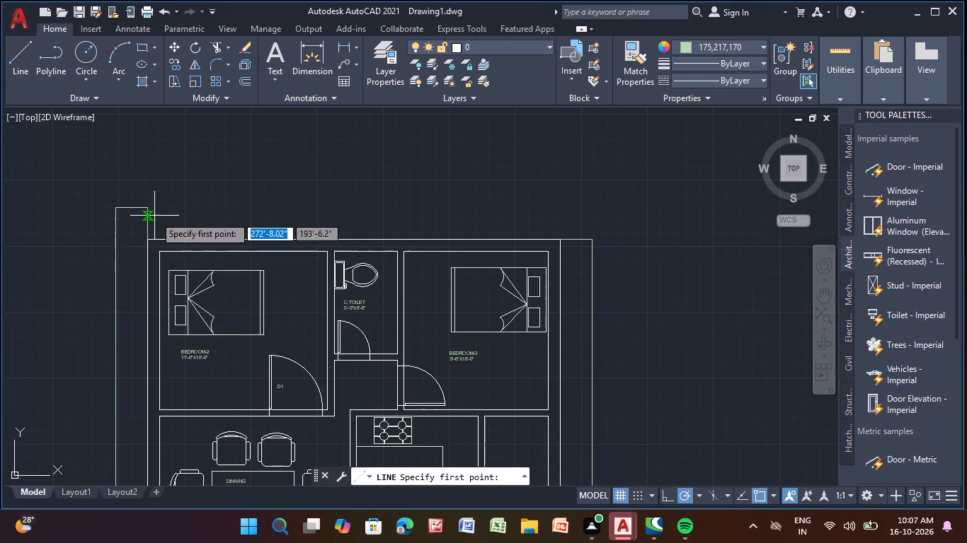
click(147, 211)
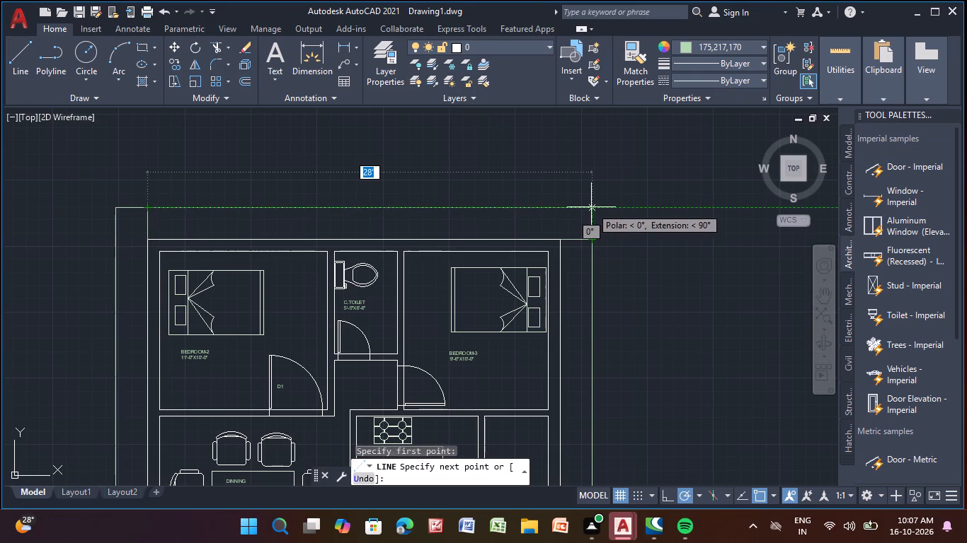
click(591, 207)
click(594, 240)
right_drag(646, 255, 641, 258)
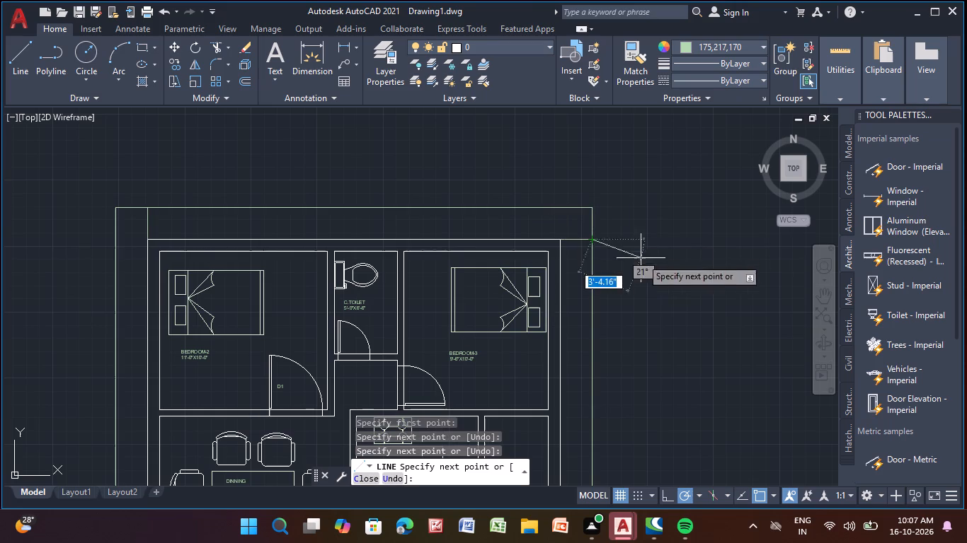
right_drag(641, 258, 642, 261)
click(695, 264)
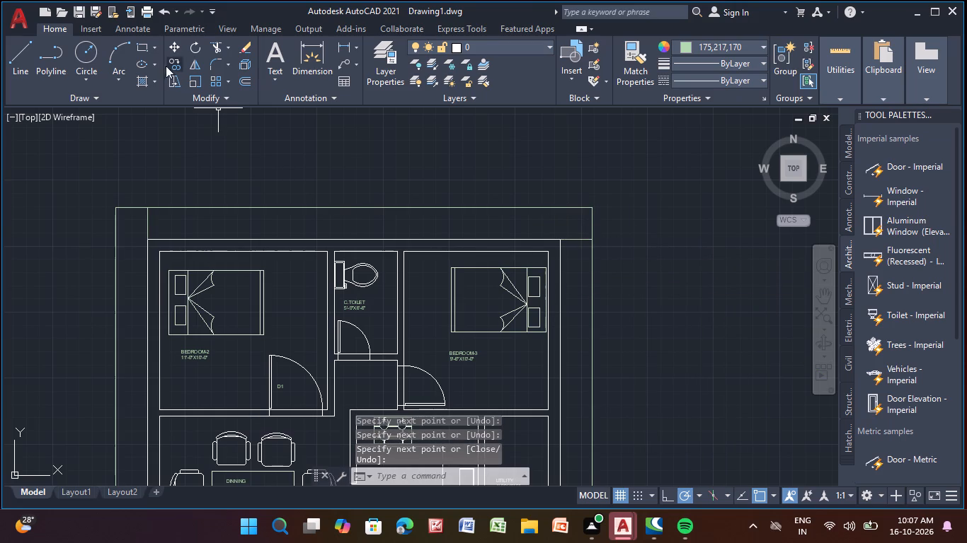
Trim away the short connecting lines between the boundary and the outer wall corners of Bedroom-2 and Bedroom-3.
click(217, 46)
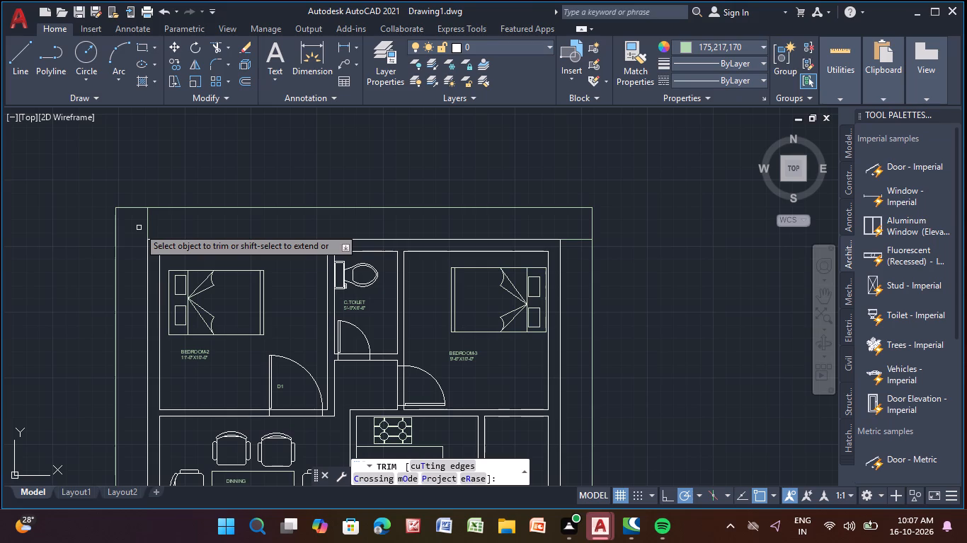
drag(139, 228, 158, 221)
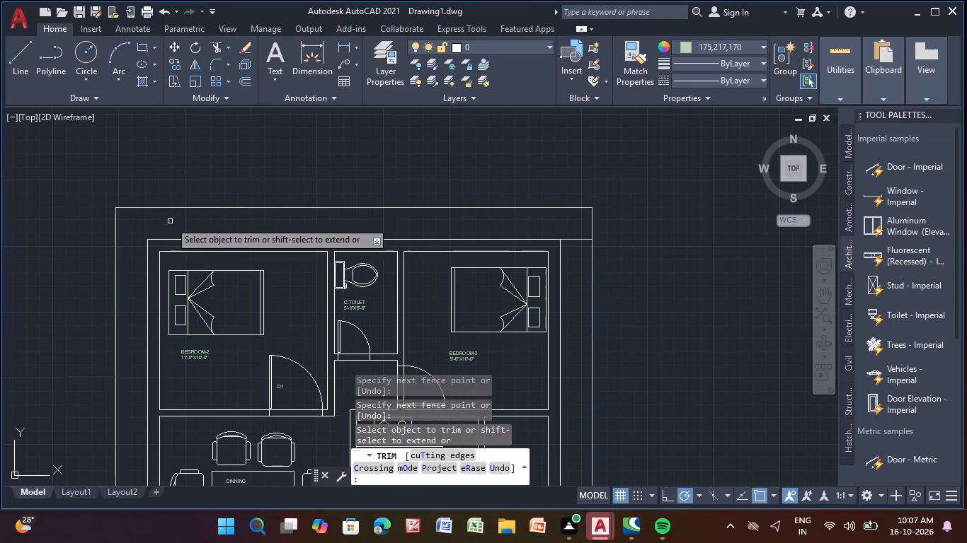
click(572, 238)
scroll(572, 239, down, 1)
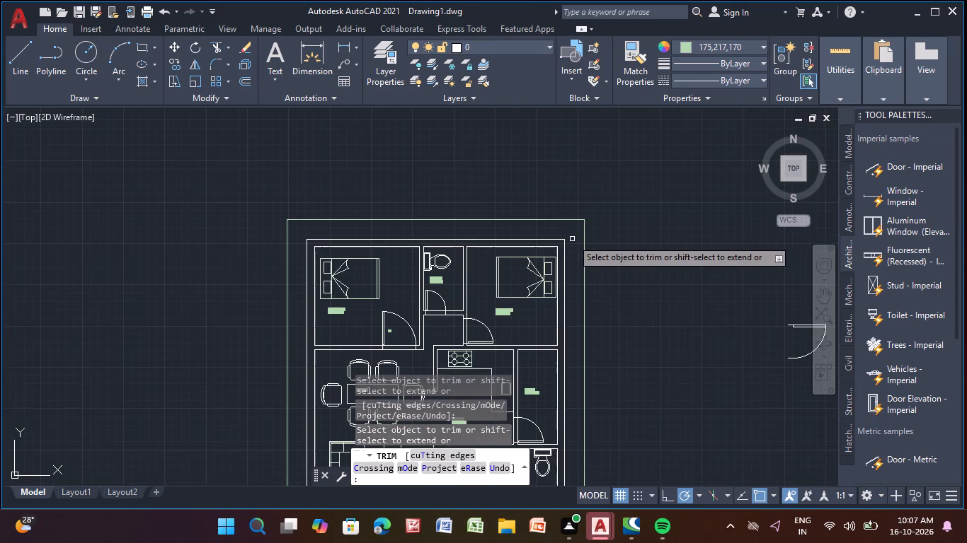
middle_drag(572, 239, 456, 130)
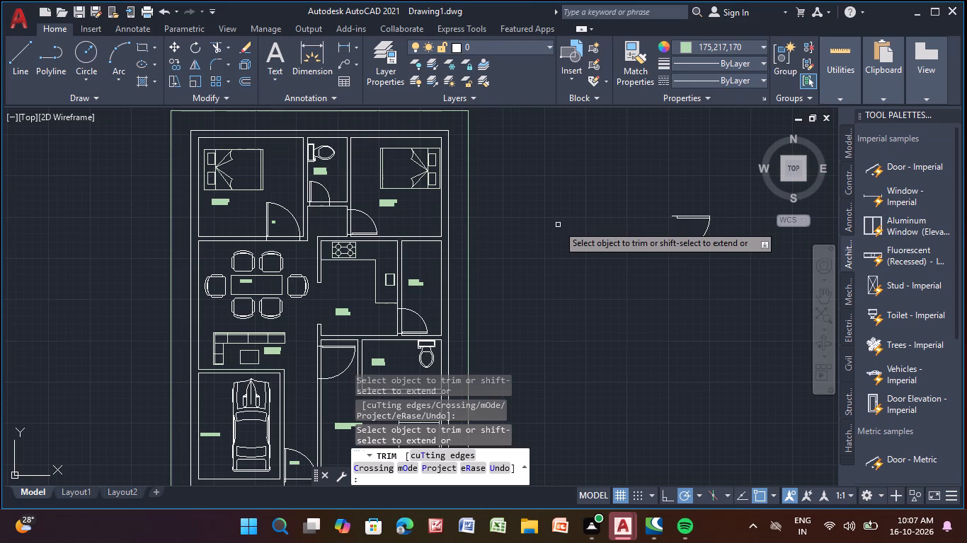
key(Escape)
key(Escape)
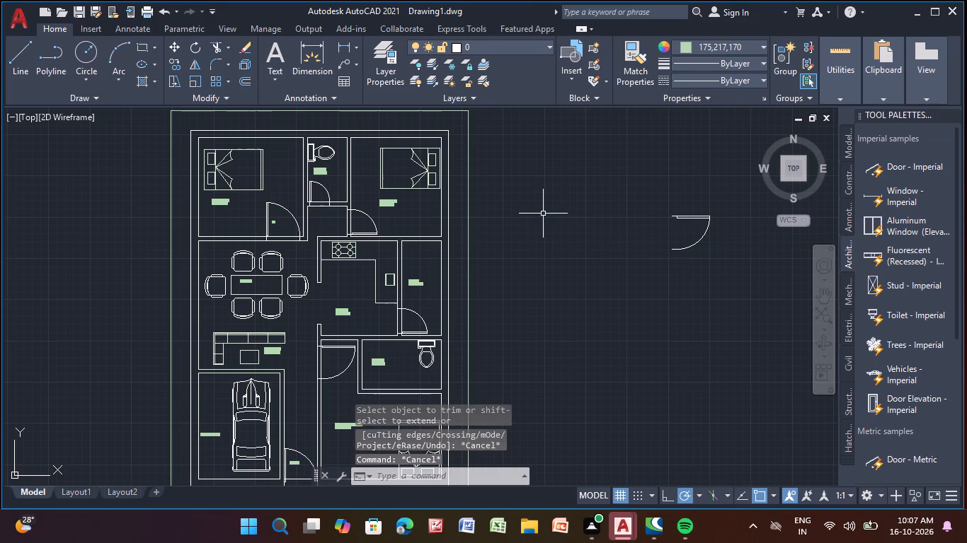
Offset both segments of the boundary line above the bedrooms 1" inward.
middle_drag(543, 214, 556, 293)
click(343, 190)
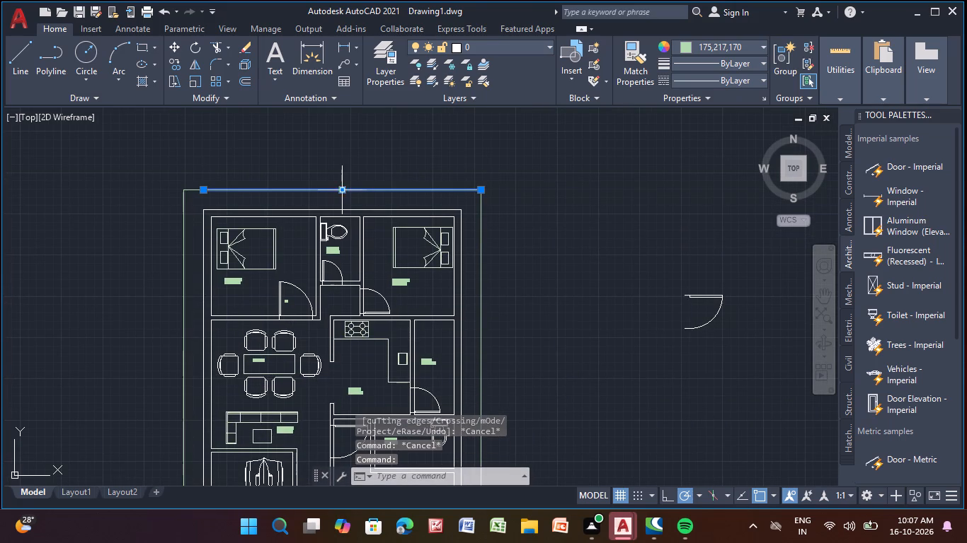
click(244, 78)
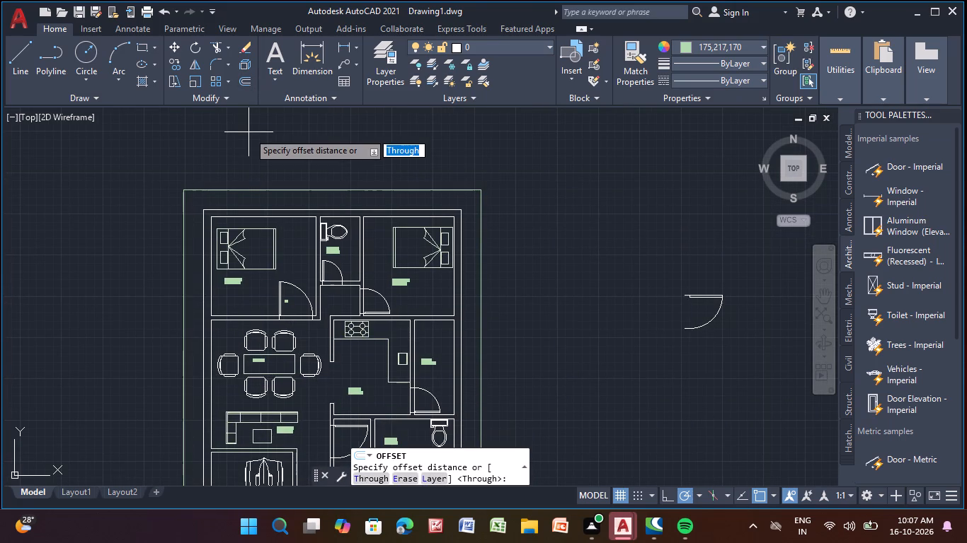
key(Return)
scroll(220, 194, up, 1)
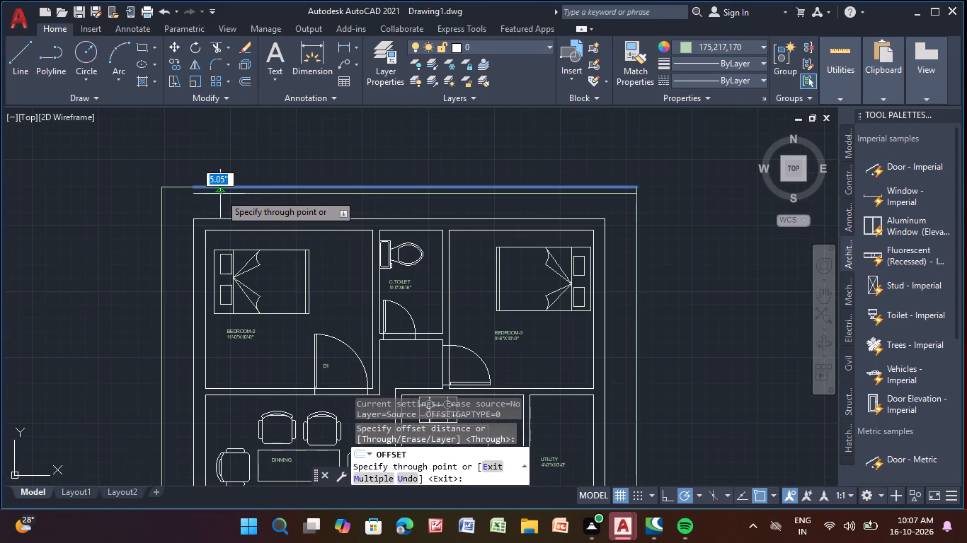
key(1)
key(shift+quotedbl)
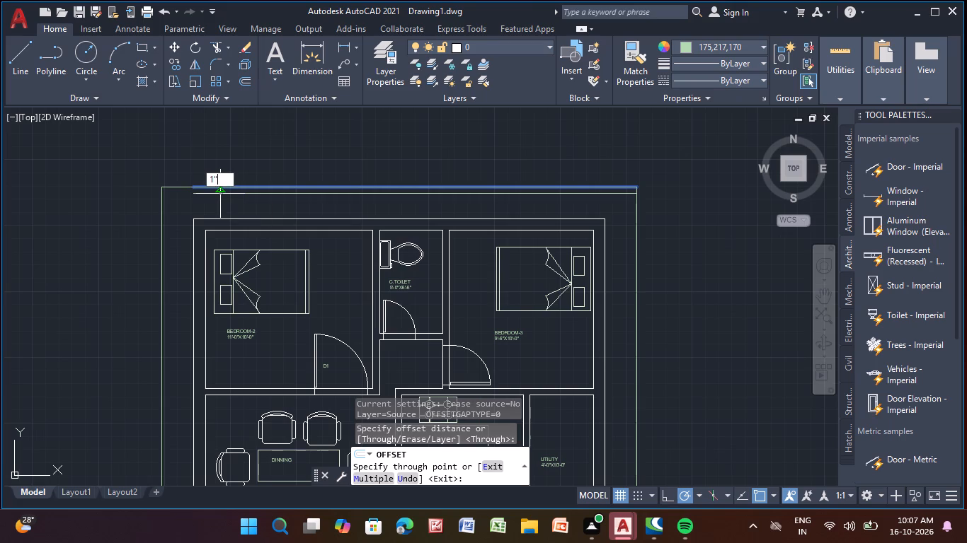
key(Return)
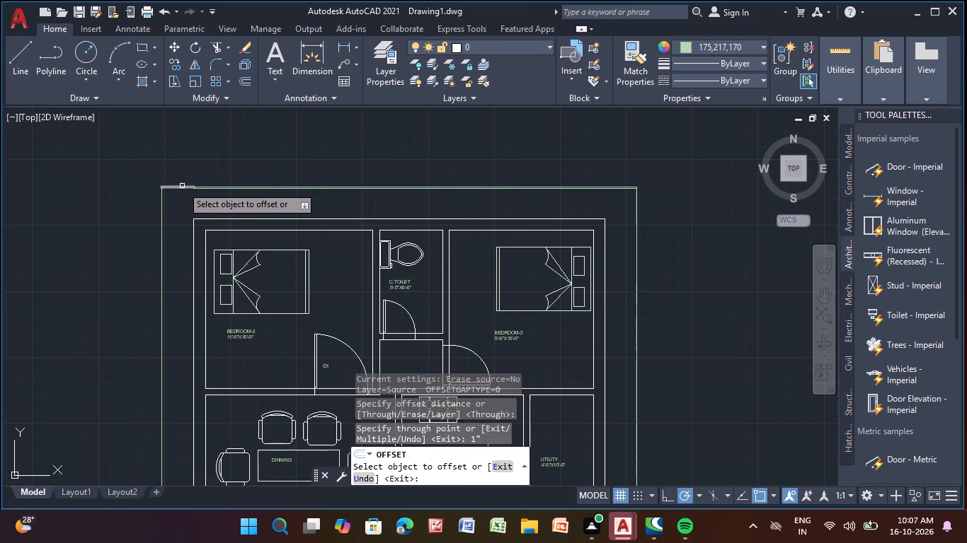
click(182, 186)
key(1)
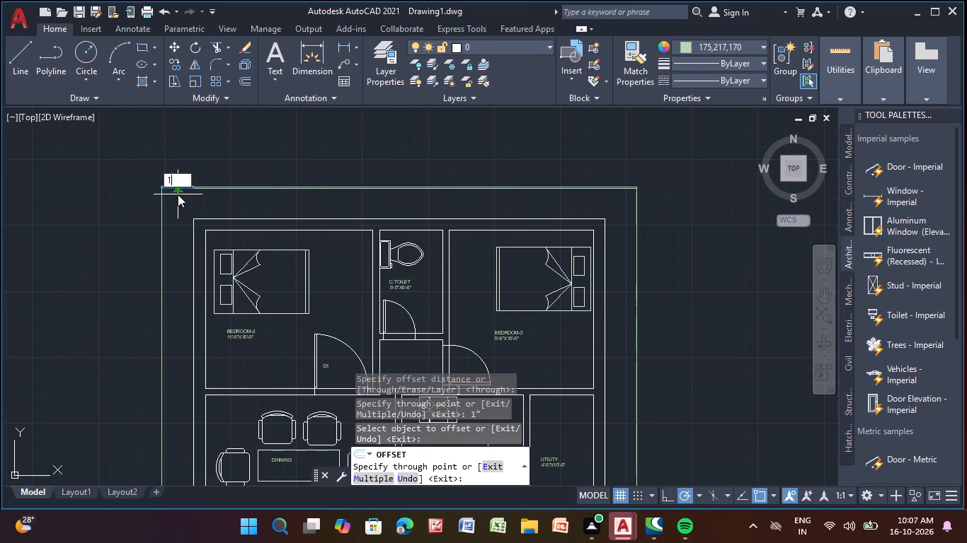
key(shift+quotedbl)
key(Return)
Offset the side boundary line beside Bedroom-2 1" inward.
scroll(178, 194, up, 1)
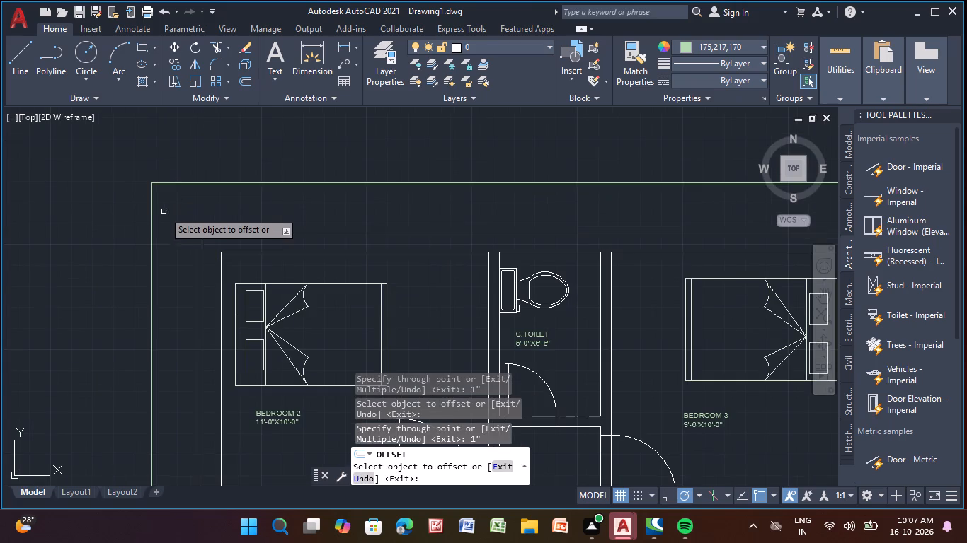
click(151, 226)
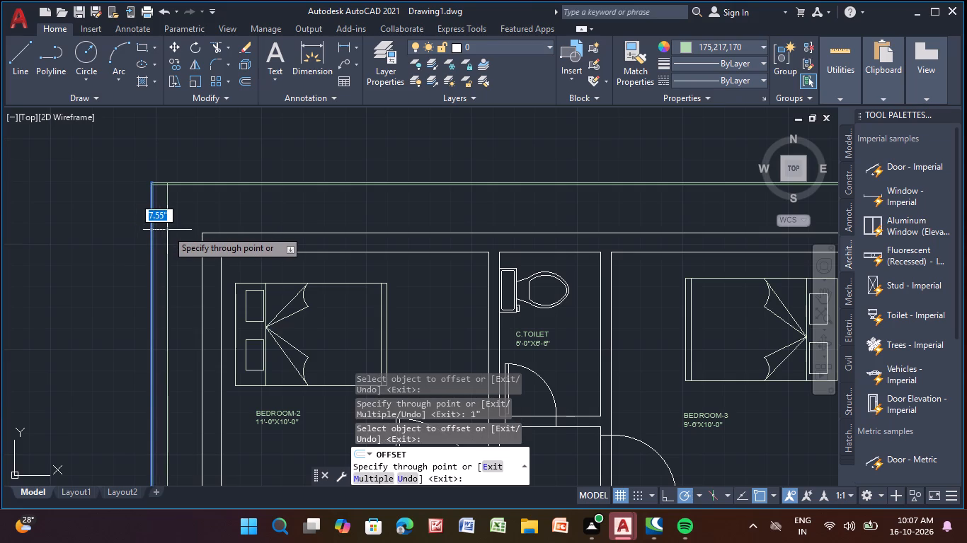
key(1)
key(shift+quotedbl)
key(Return)
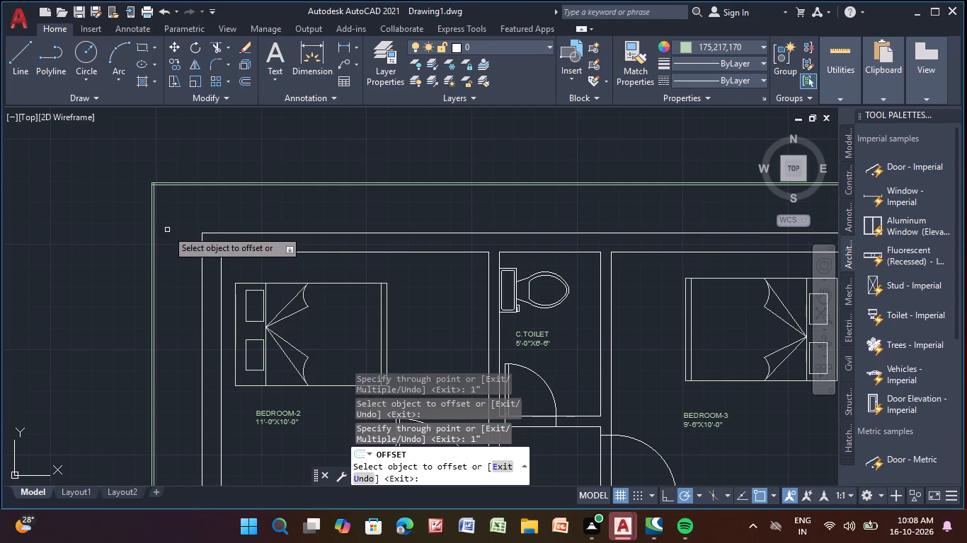
Offset both segments of the side boundary line beside Bedroom-3 1" inward.
middle_drag(175, 234, 0, 165)
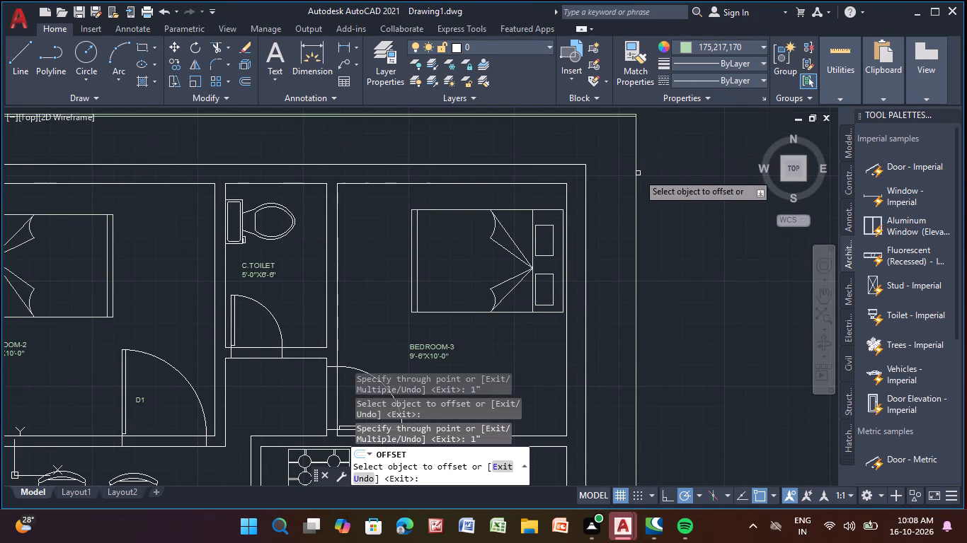
click(635, 175)
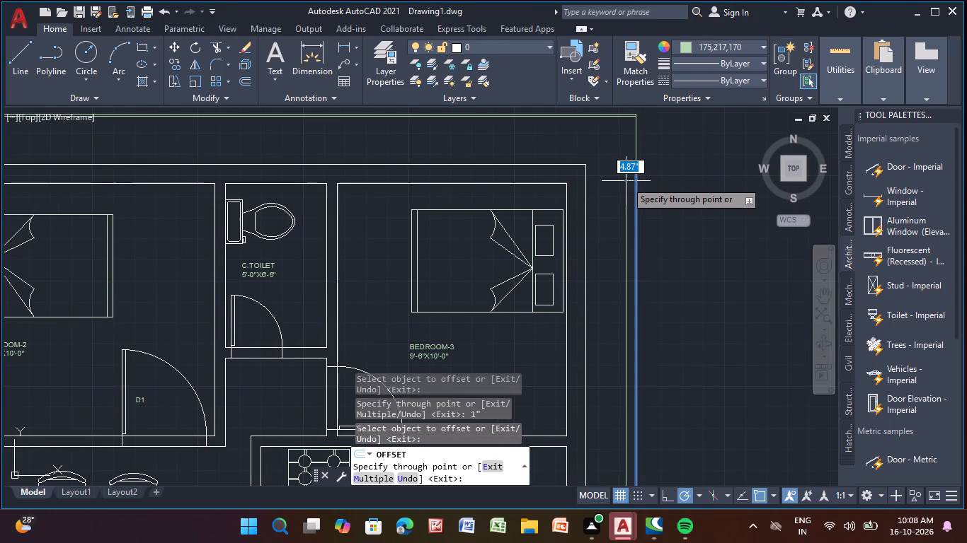
key(1)
key(shift+quotedbl)
key(Return)
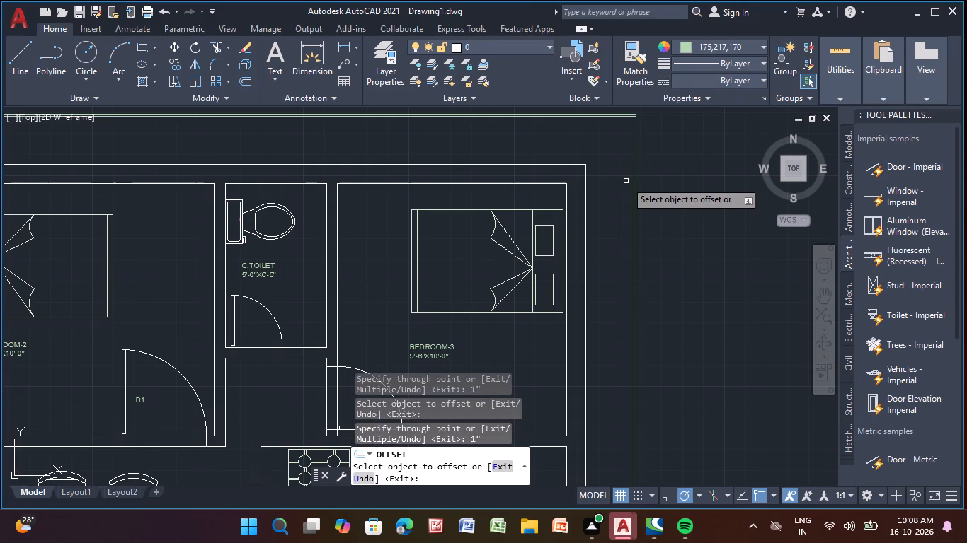
click(637, 136)
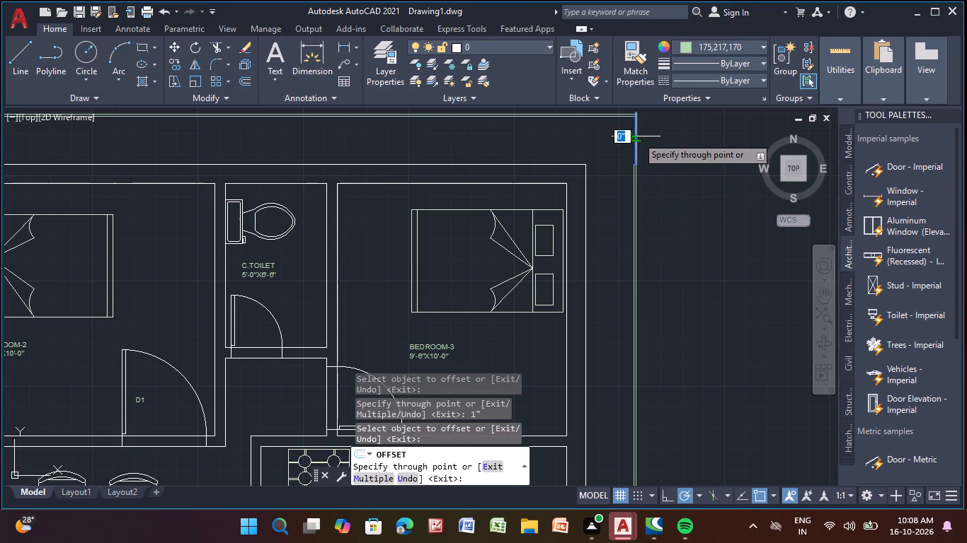
key(1)
key(shift+quotedbl)
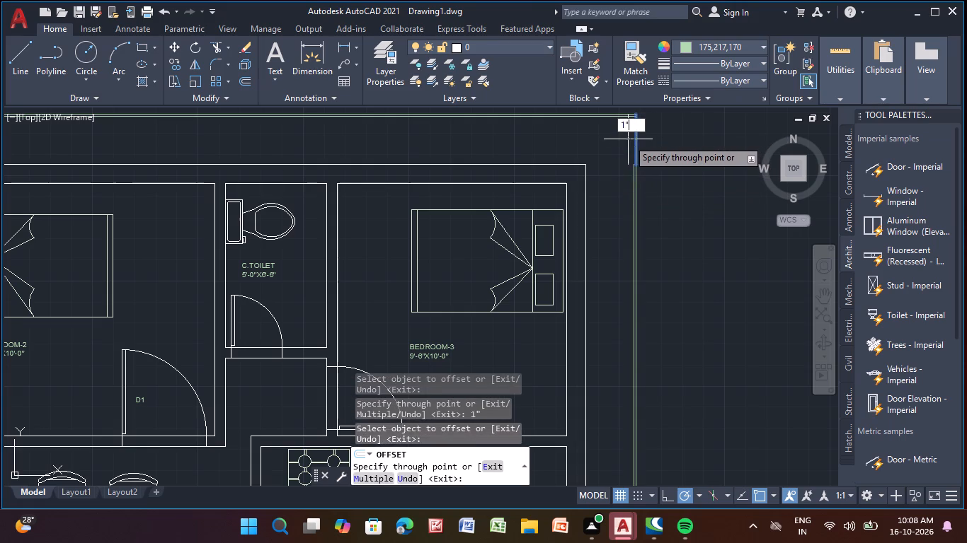
key(Return)
Draw a horizontal line about 1'-11" long from the outer wall to the inner side boundary line, level with the living room's lower wall face.
scroll(628, 139, down, 3)
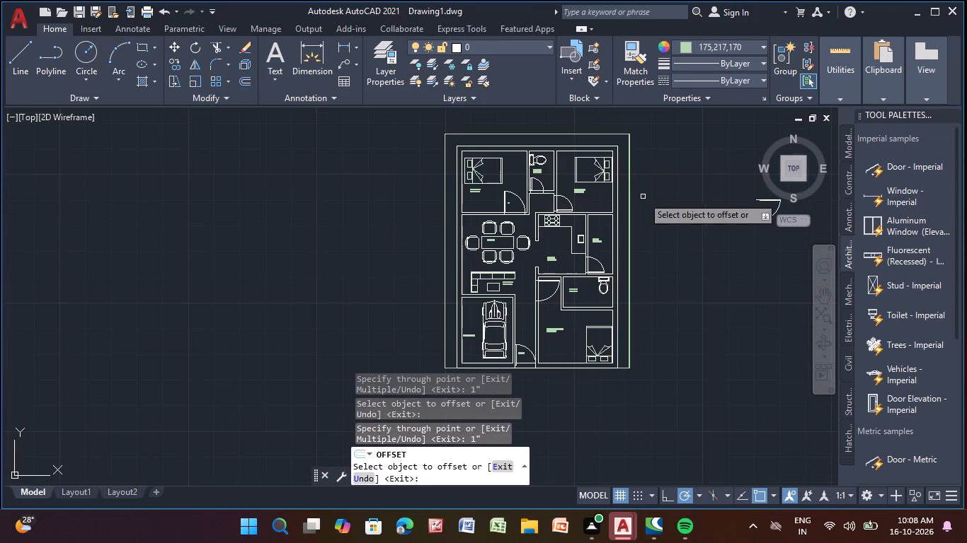
scroll(657, 355, down, 1)
middle_drag(658, 371, 525, 196)
scroll(525, 196, up, 1)
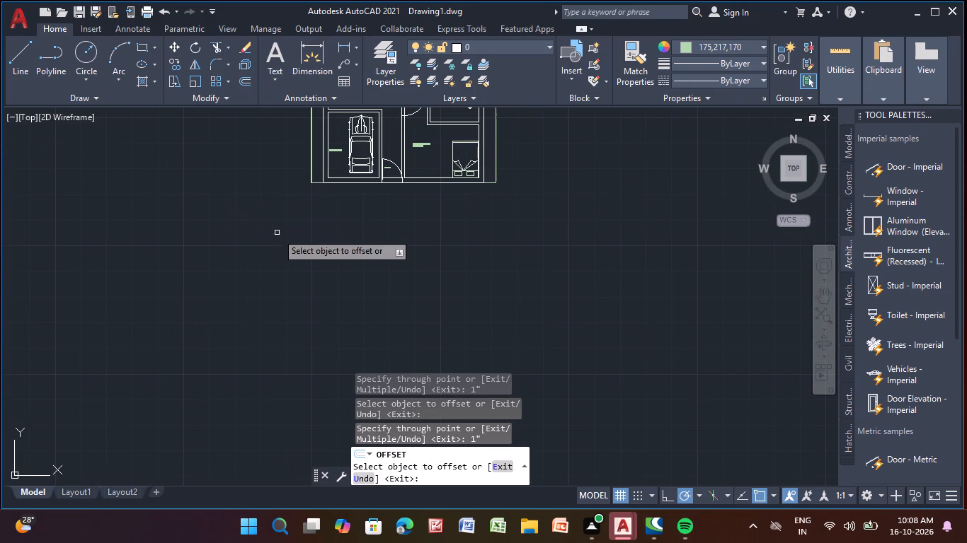
scroll(296, 243, up, 1)
middle_drag(296, 243, 197, 338)
scroll(251, 250, up, 2)
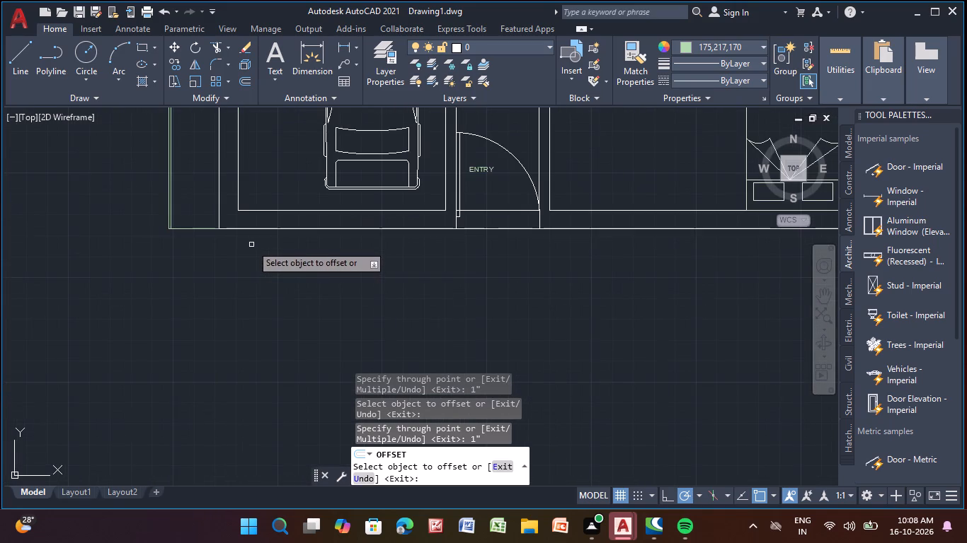
middle_drag(250, 254, 233, 311)
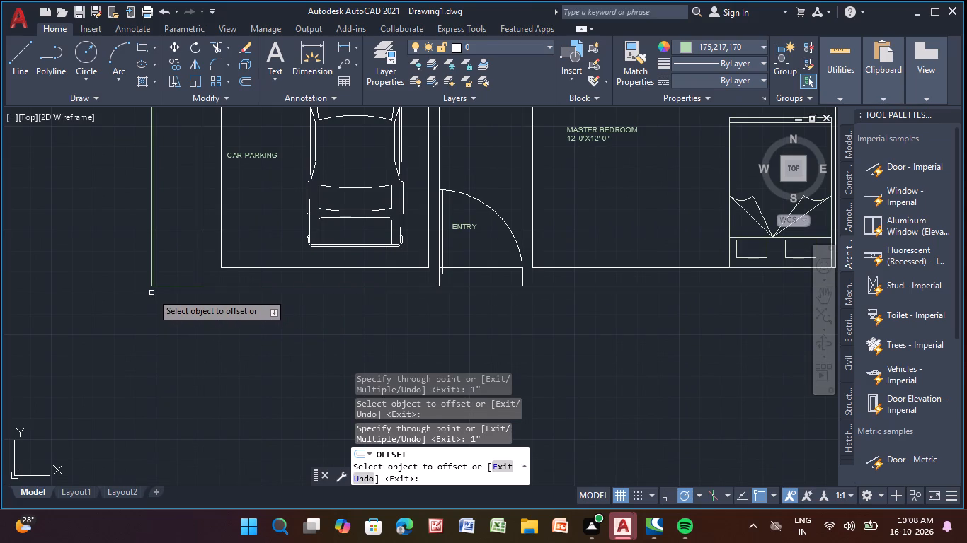
middle_drag(151, 293, 139, 337)
key(Escape)
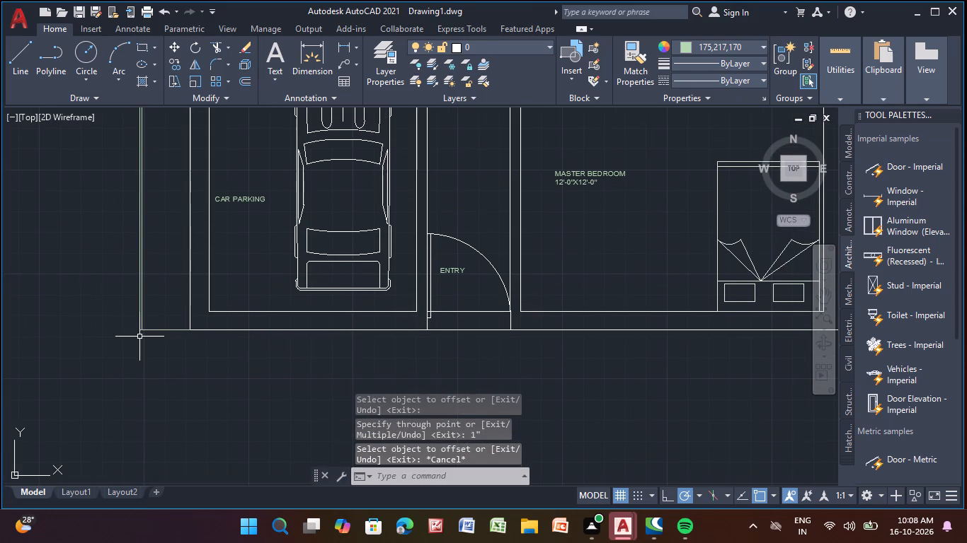
scroll(137, 178, down, 1)
middle_drag(137, 180, 166, 313)
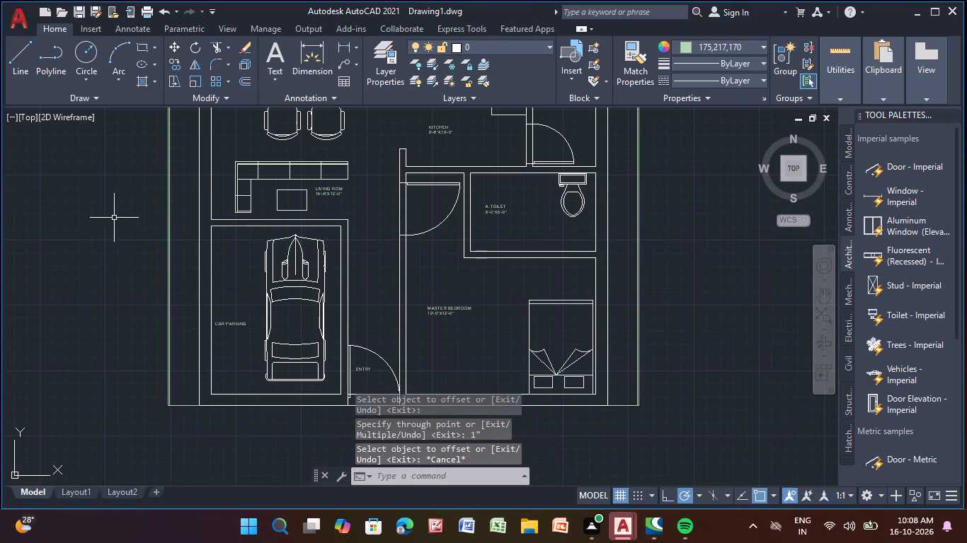
click(11, 56)
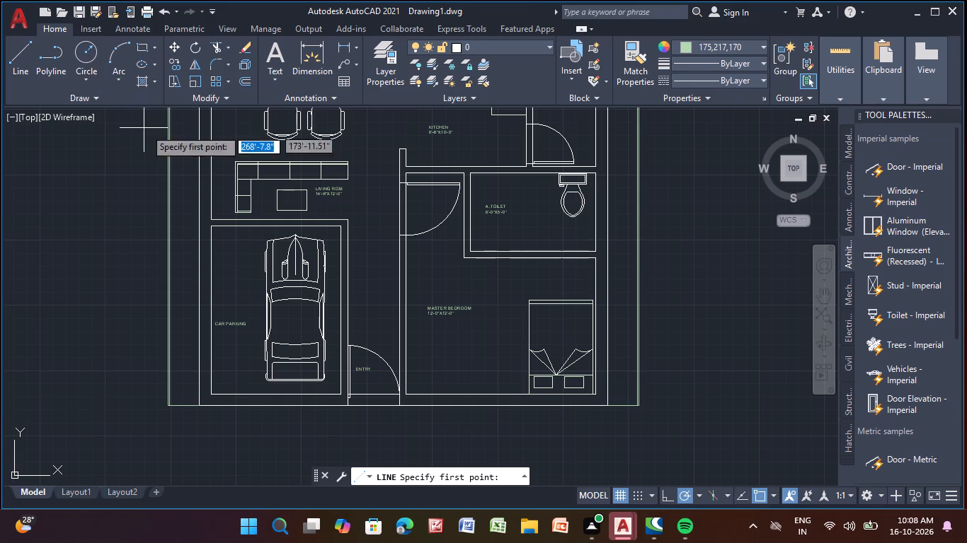
click(197, 222)
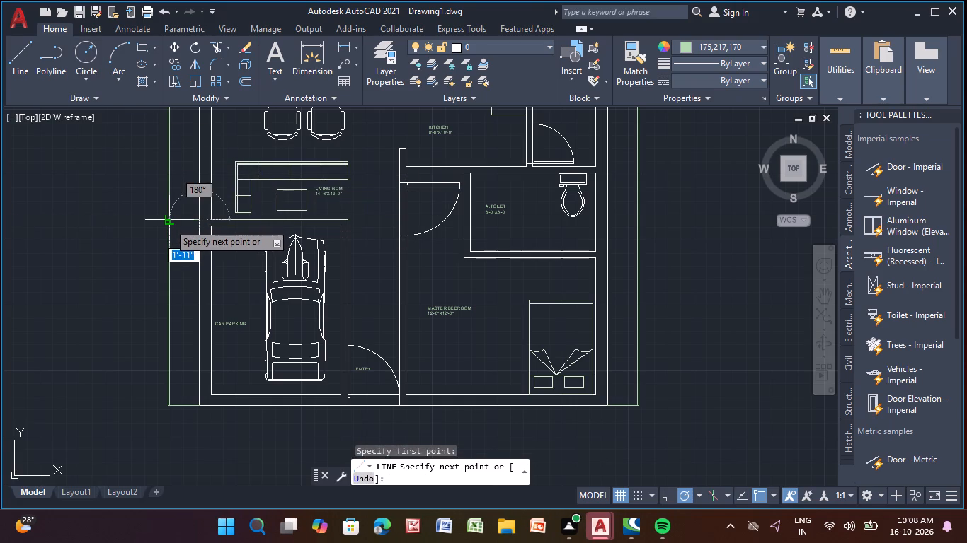
click(168, 223)
key(Escape)
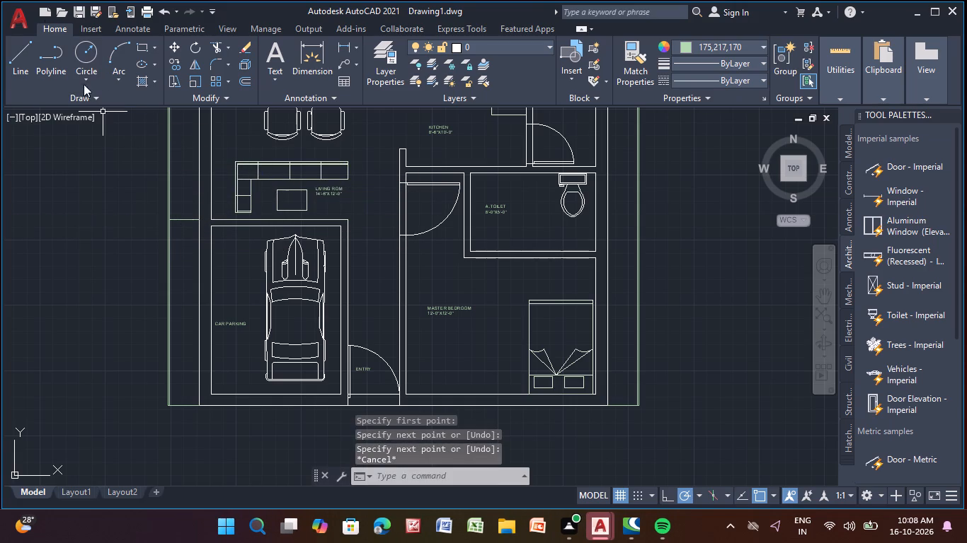
Draw a parallel line from the outer wall to the inner side boundary line, level with the car parking's upper wall face.
click(28, 50)
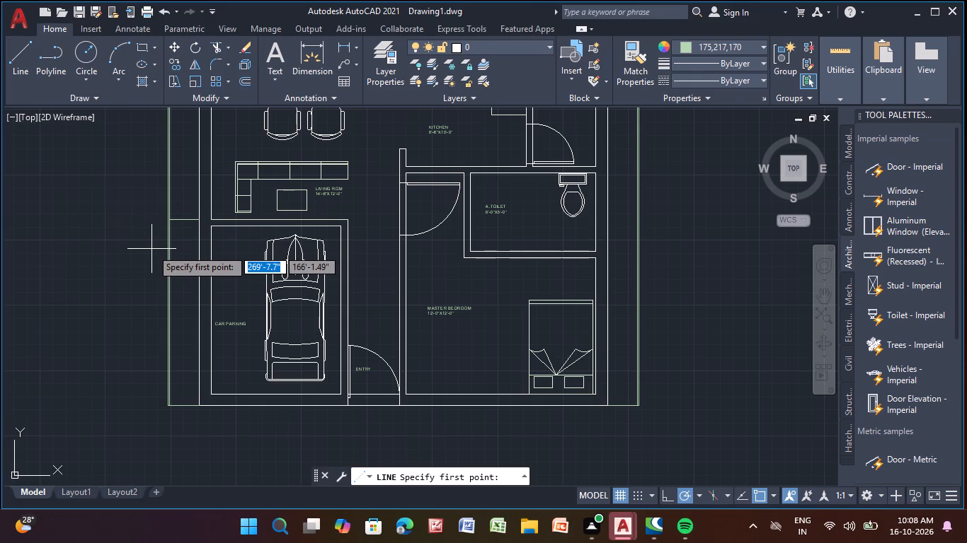
scroll(205, 221, up, 3)
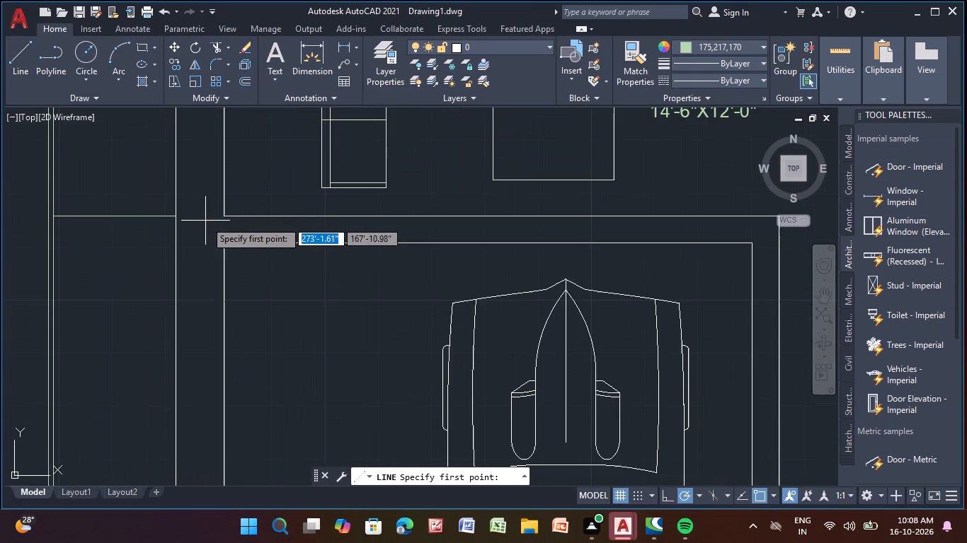
click(176, 241)
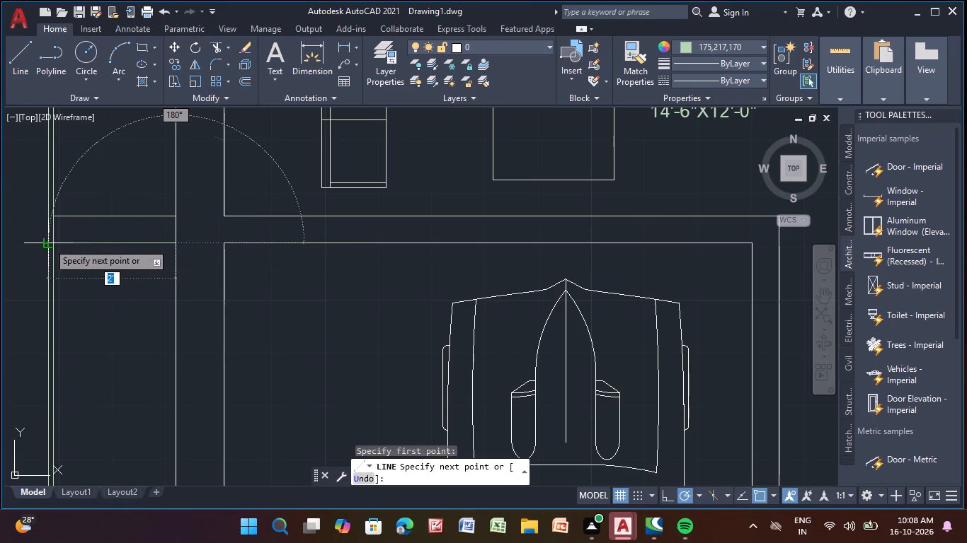
click(58, 238)
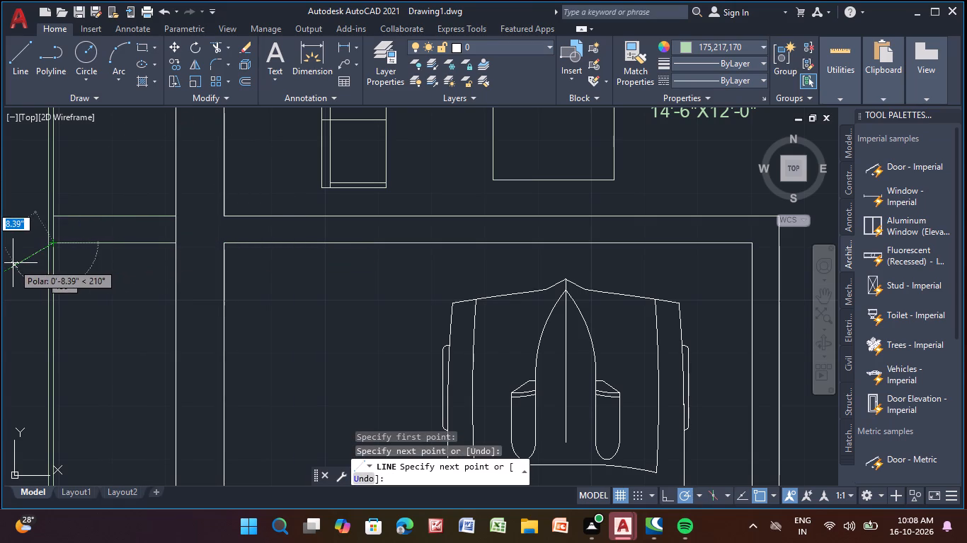
key(Escape)
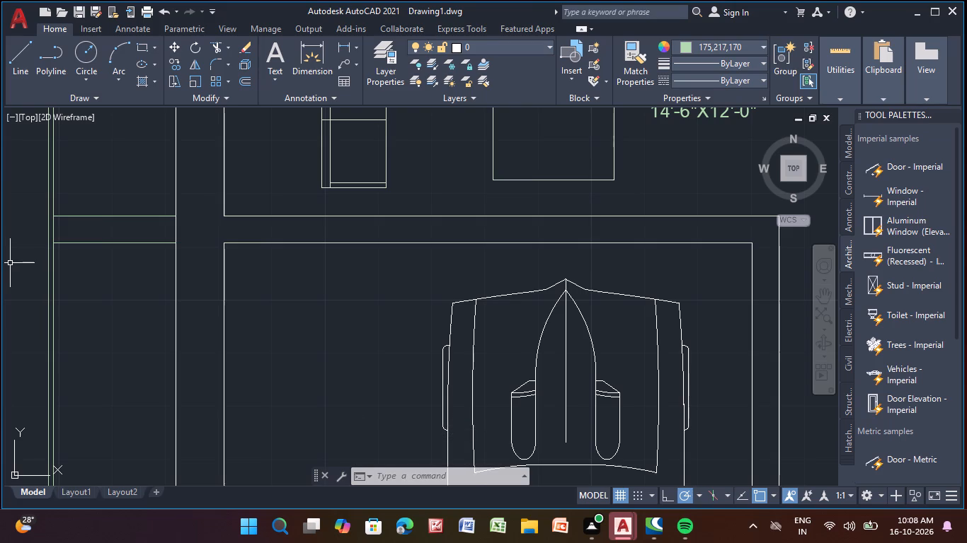
Insert the DR-69P double-door block from the Floor Plan Sample at scale 1 in the empty space below the car parking.
scroll(11, 261, down, 1)
scroll(19, 324, down, 2)
middle_drag(89, 373, 132, 160)
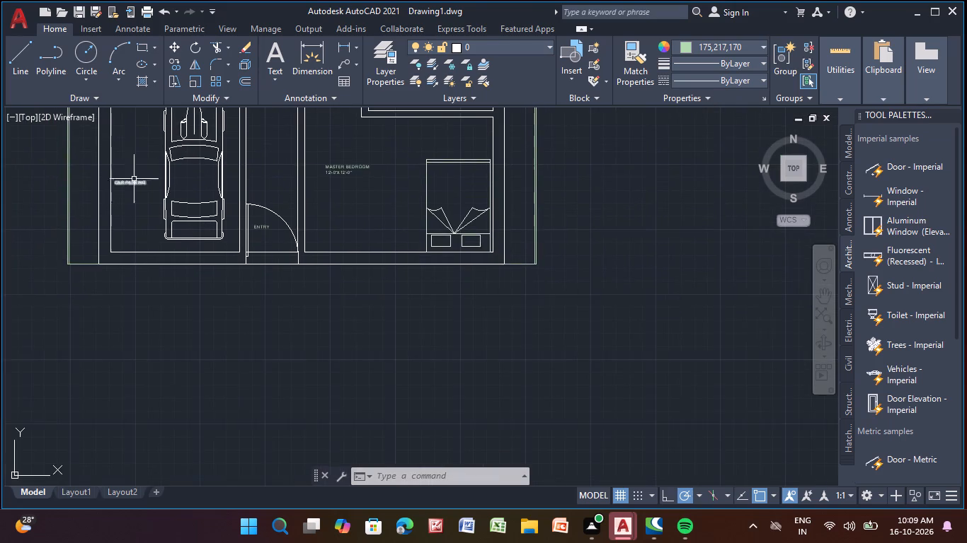
scroll(156, 251, up, 3)
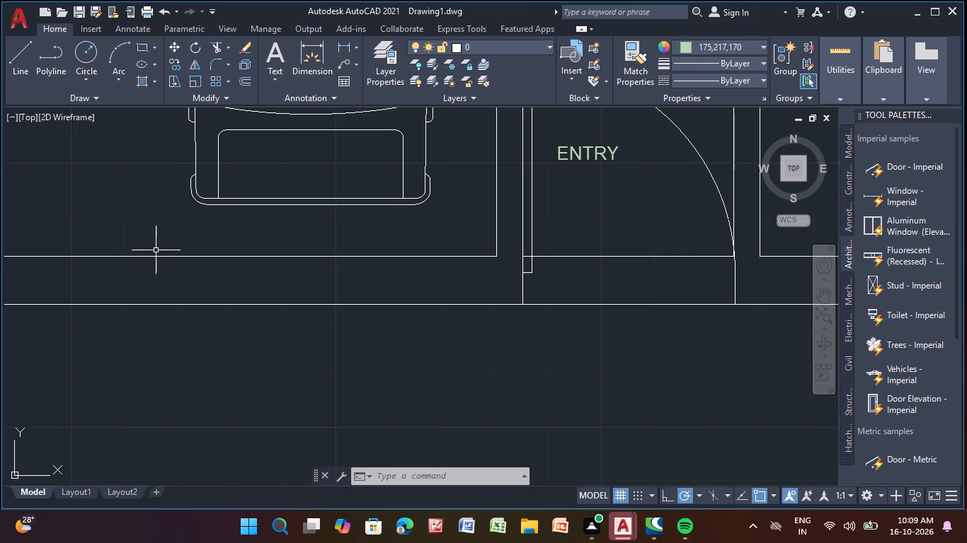
scroll(190, 258, down, 2)
middle_drag(196, 269, 263, 250)
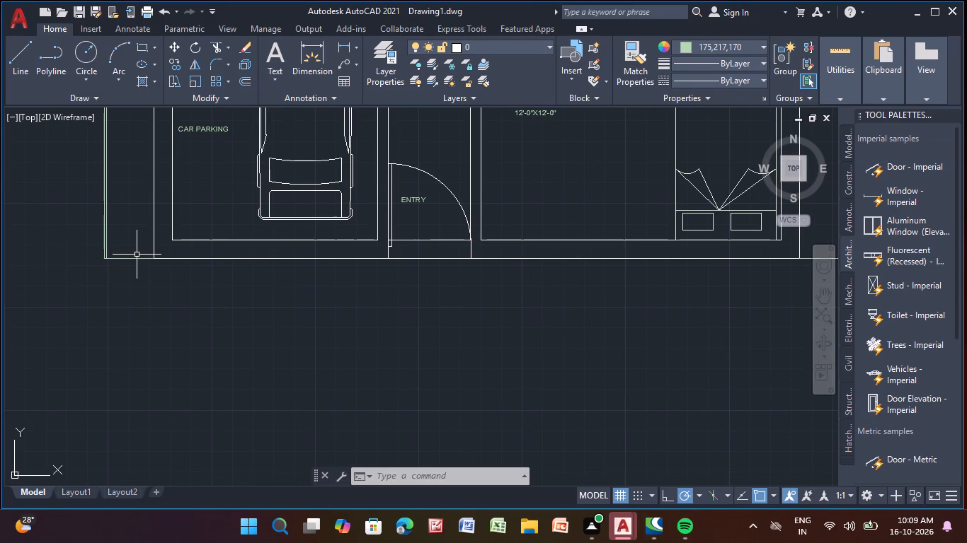
key(ctrl+2)
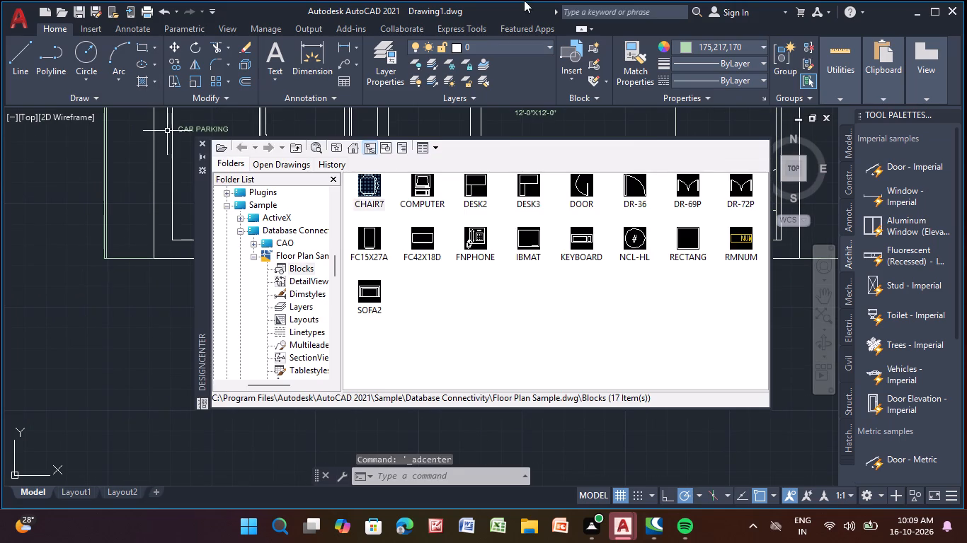
double_click(690, 185)
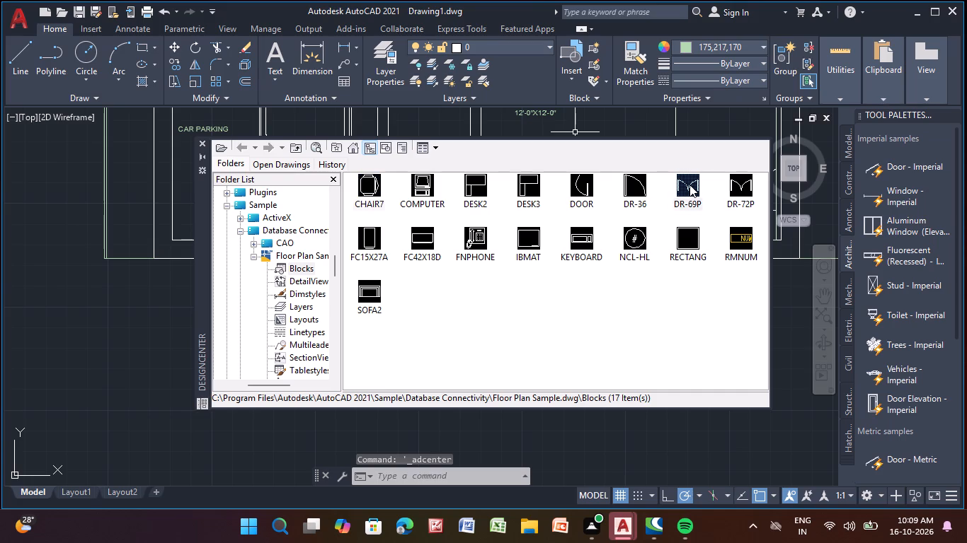
click(569, 356)
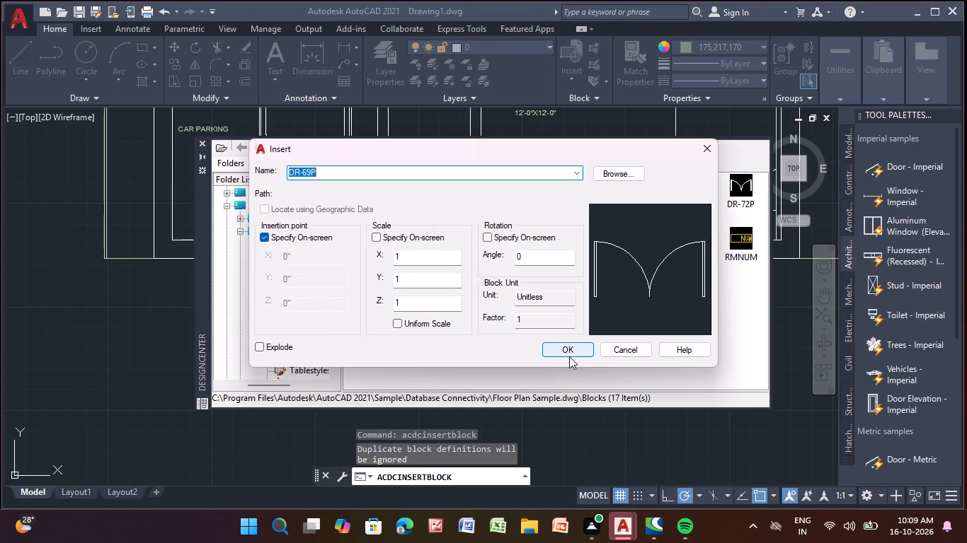
click(45, 359)
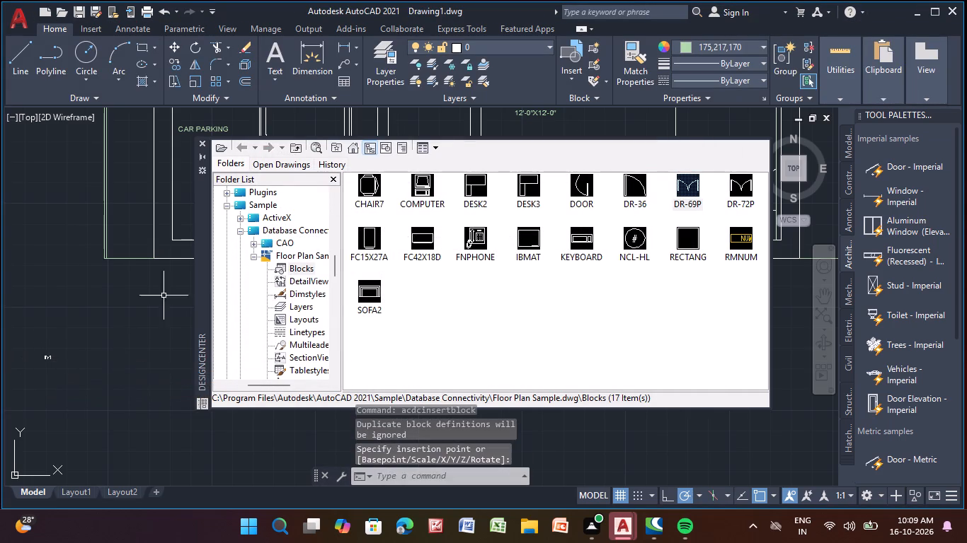
click(198, 140)
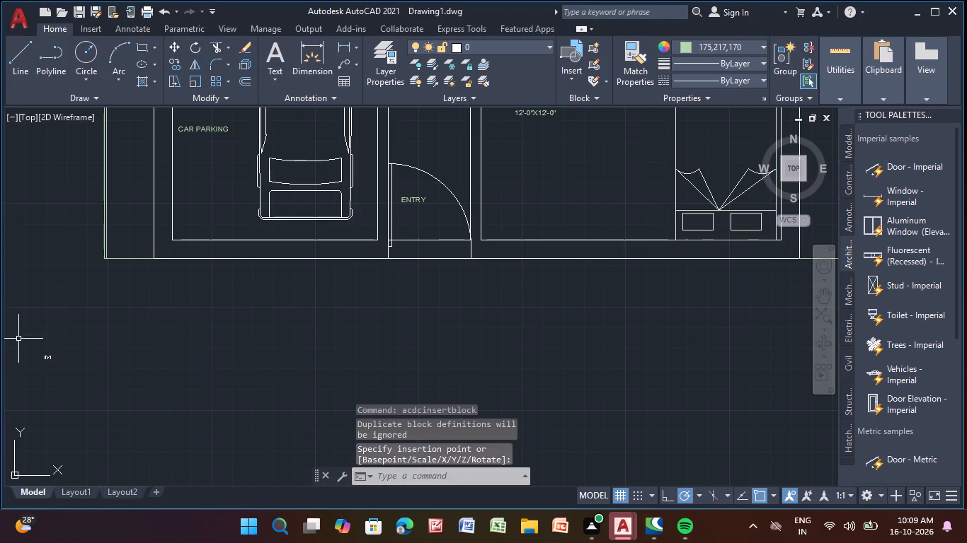
Scale up the inserted double-door block from its lower corner until it is comparable to the car parking's width.
click(45, 358)
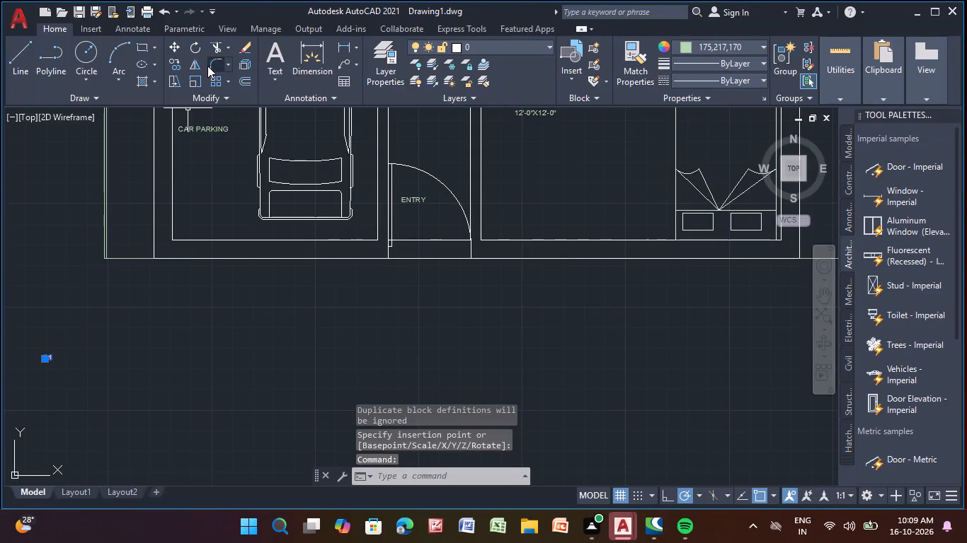
click(198, 78)
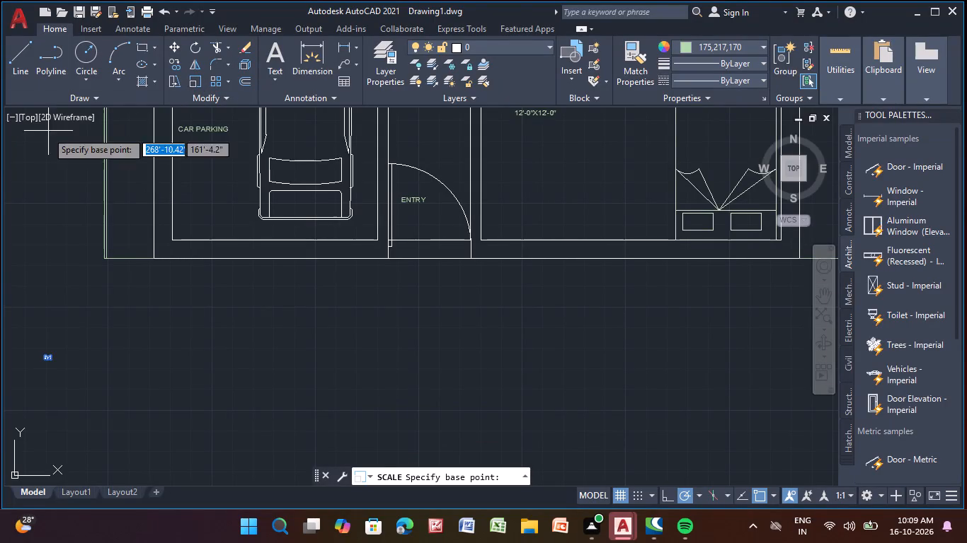
click(43, 360)
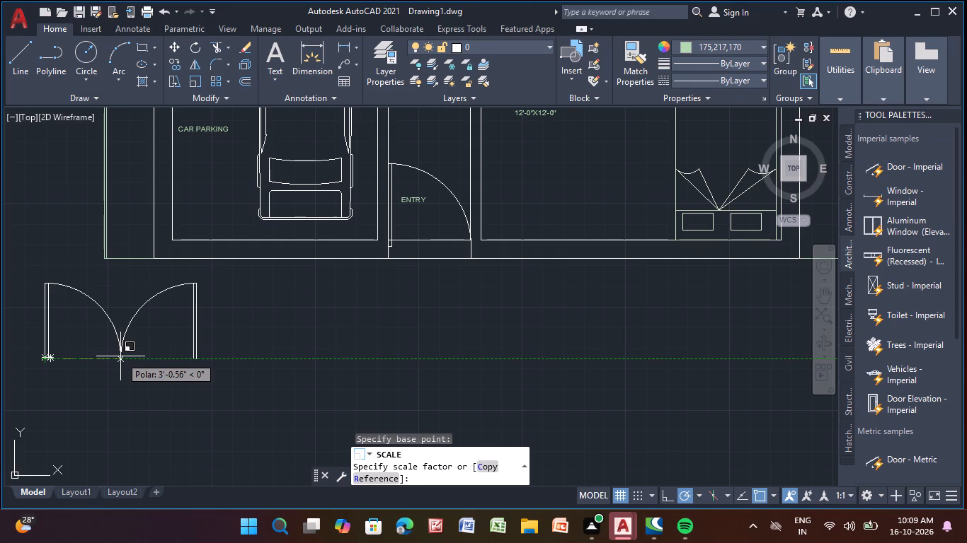
click(127, 358)
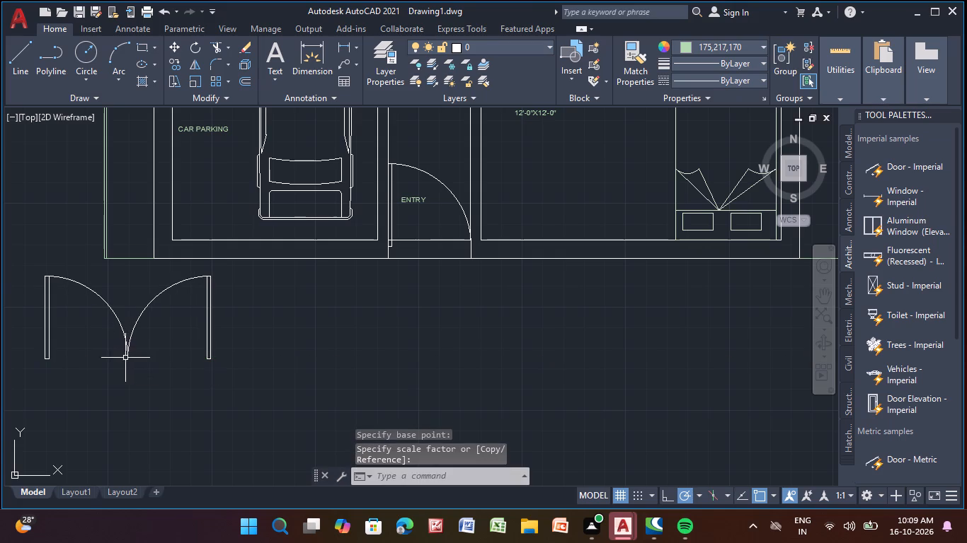
Move the double door by its lower corner onto the outer line of the car parking's front wall.
click(127, 341)
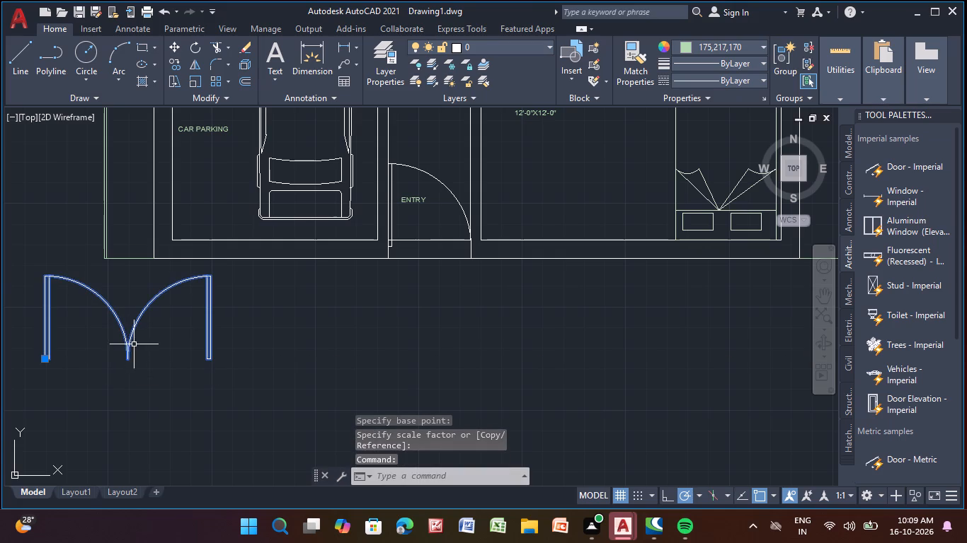
click(42, 361)
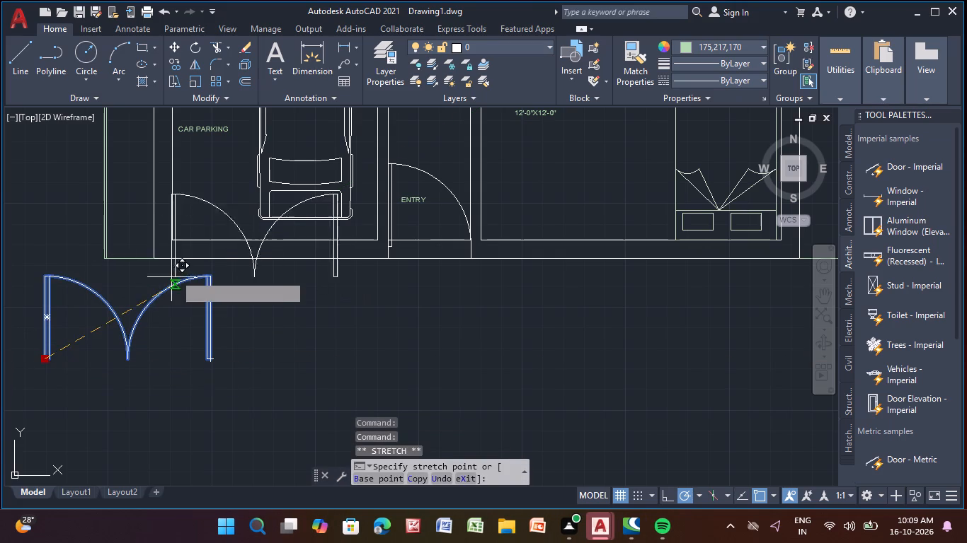
scroll(183, 246, up, 3)
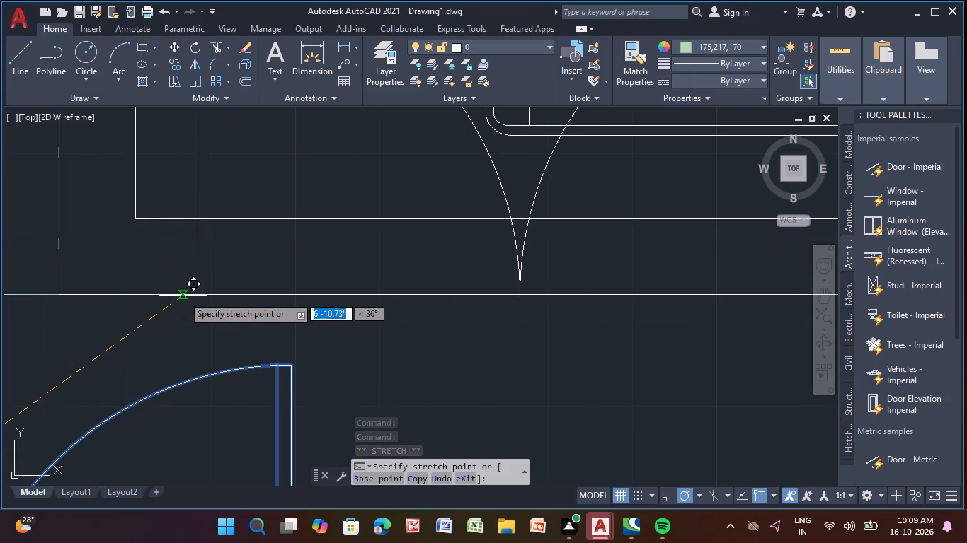
click(185, 296)
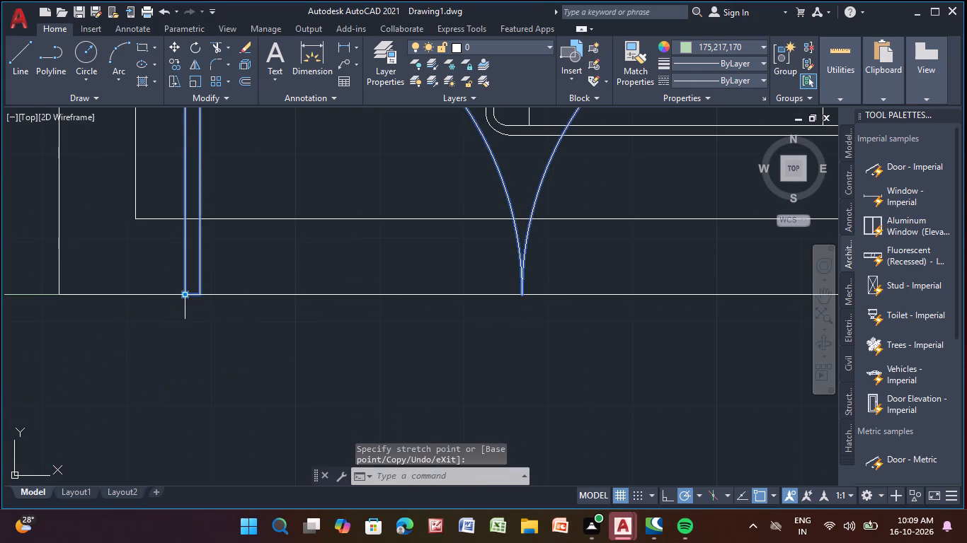
scroll(187, 296, down, 4)
middle_drag(200, 344, 198, 354)
key(Escape)
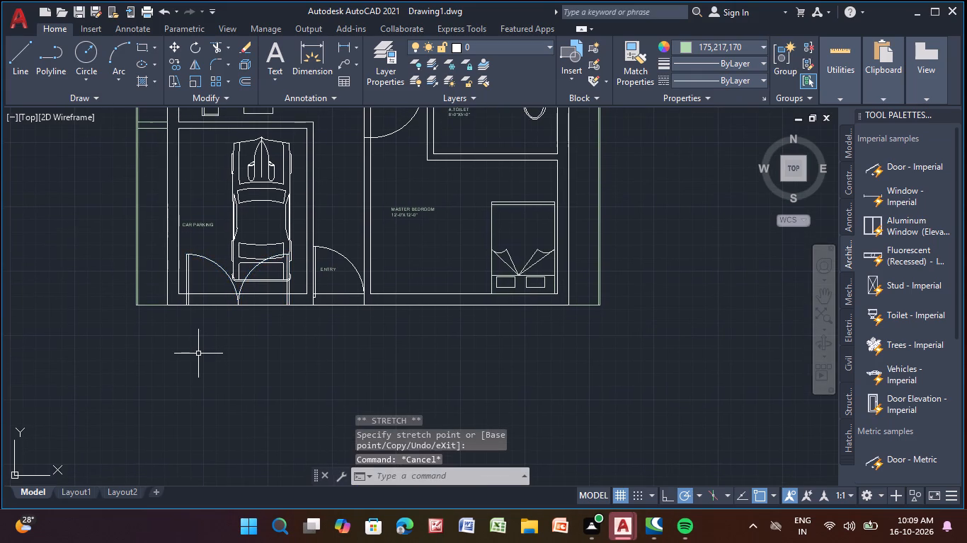
Scale the double door down to about half its size, using a base point near where its two leaves meet.
click(215, 263)
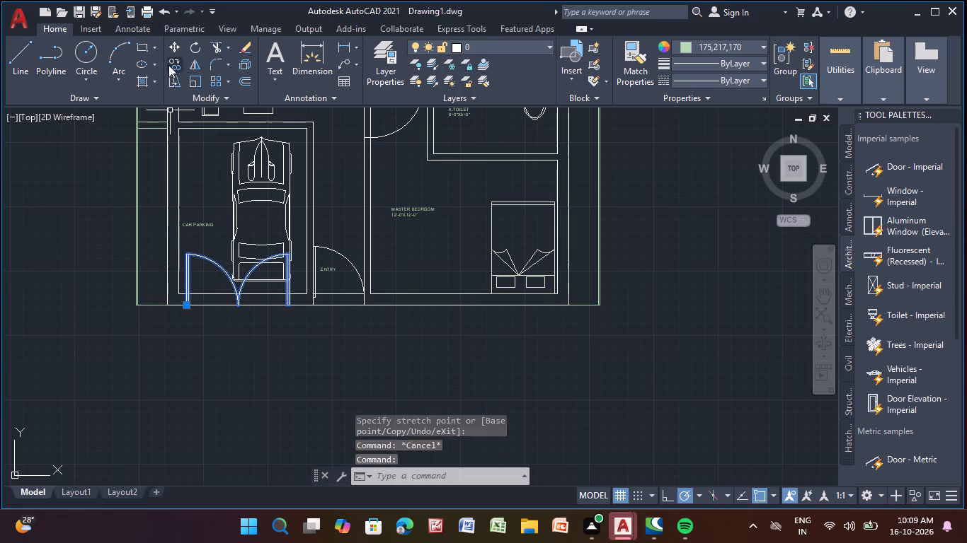
click(198, 82)
click(237, 294)
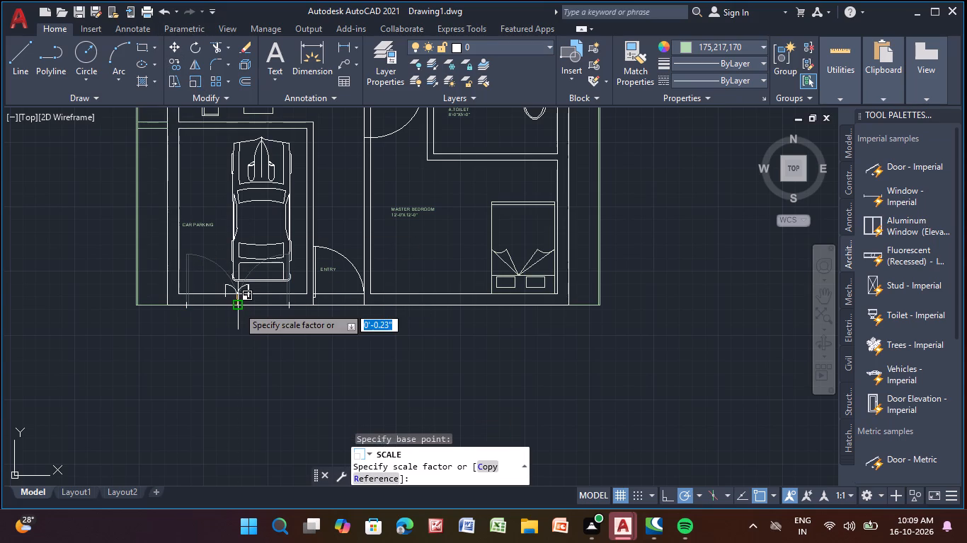
click(250, 317)
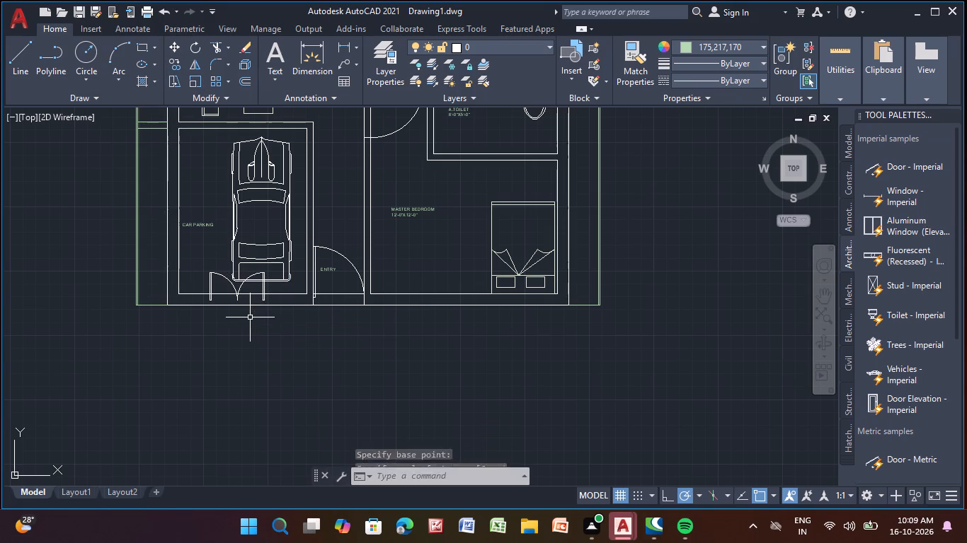
Move the double door straight down so its lower corner sits on the outer line of the car parking's front wall.
click(238, 292)
middle_drag(246, 295, 264, 199)
scroll(239, 201, up, 2)
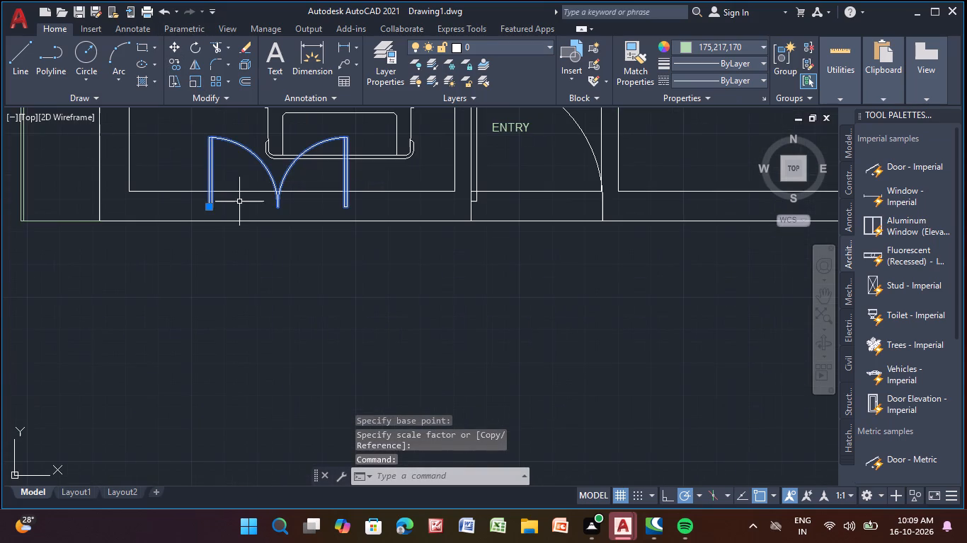
click(210, 209)
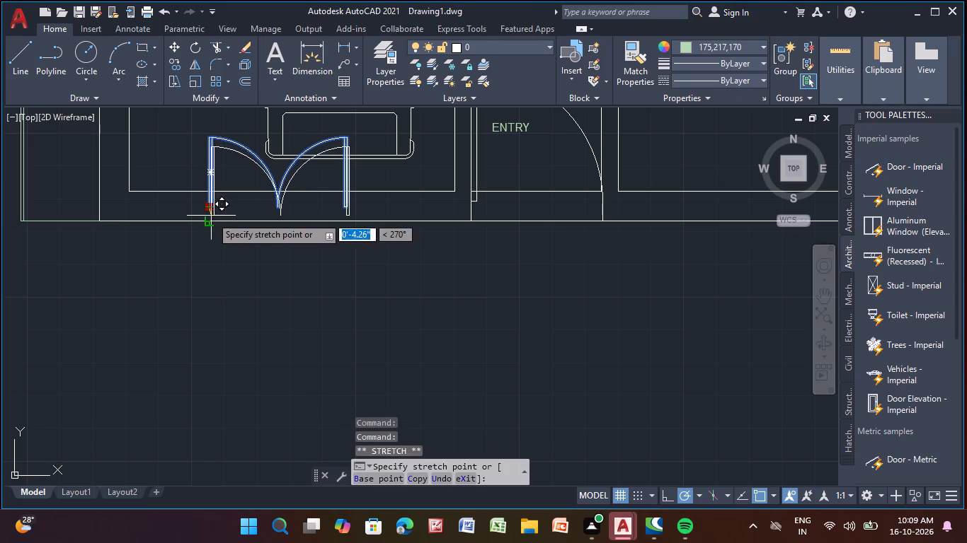
click(210, 218)
key(Escape)
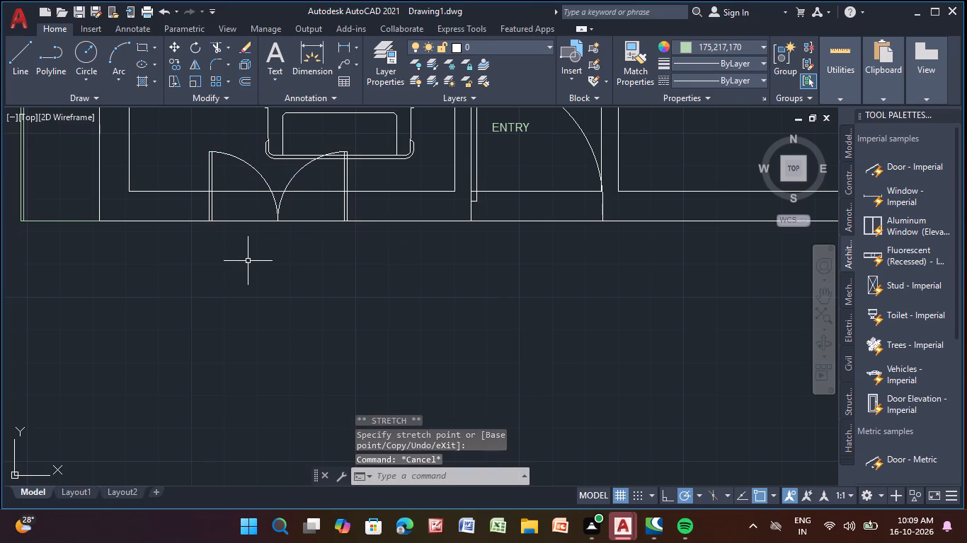
Scale the car in the parking down slightly about its middle so it clears the double door.
scroll(269, 237, down, 2)
middle_drag(267, 291, 265, 393)
click(299, 228)
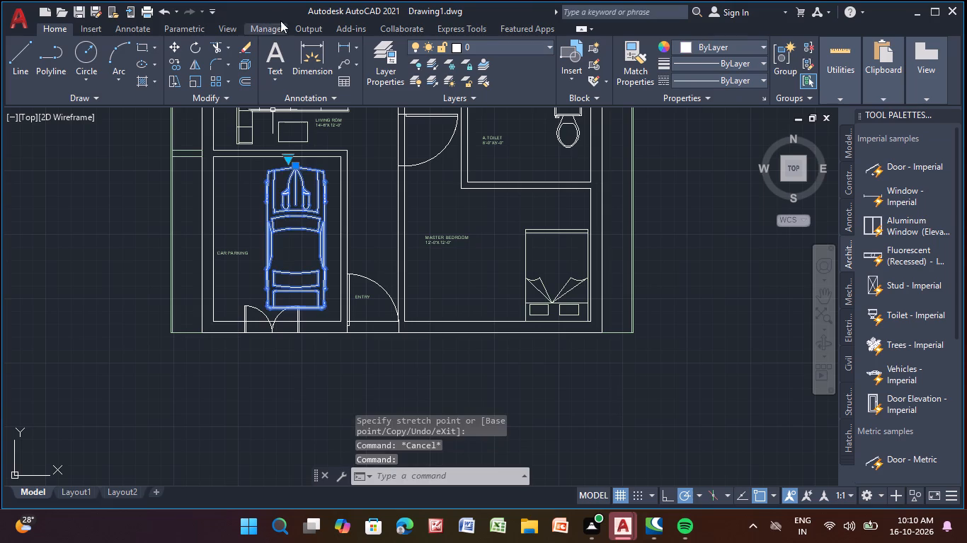
click(199, 76)
click(298, 221)
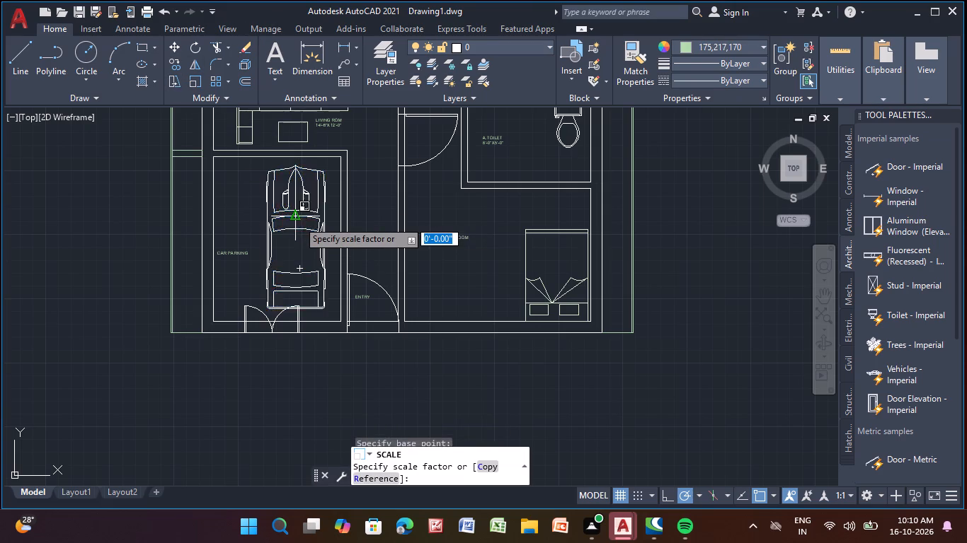
click(326, 286)
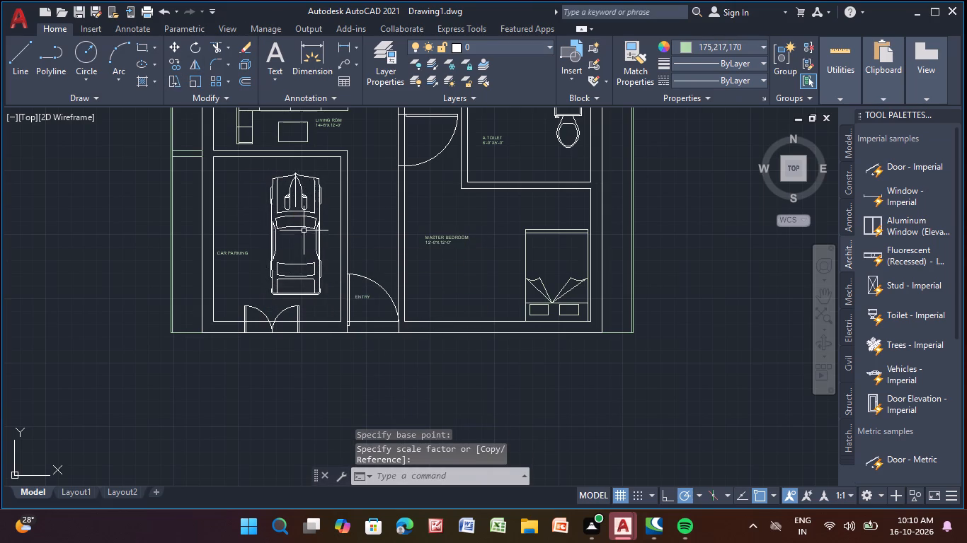
Trim the inner front-wall line inside both leaves of the parking double door and across the entry door opening.
scroll(304, 223, down, 1)
middle_drag(304, 223, 280, 149)
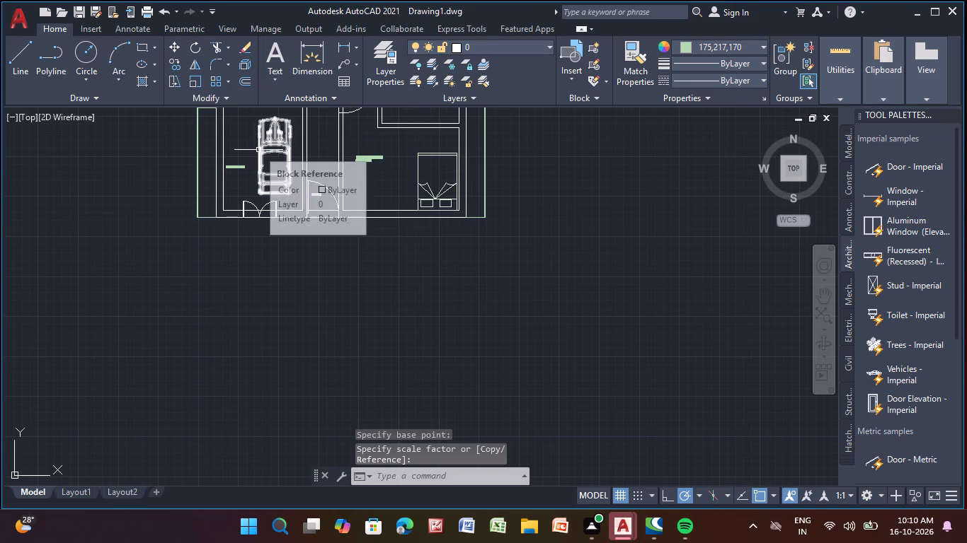
click(217, 46)
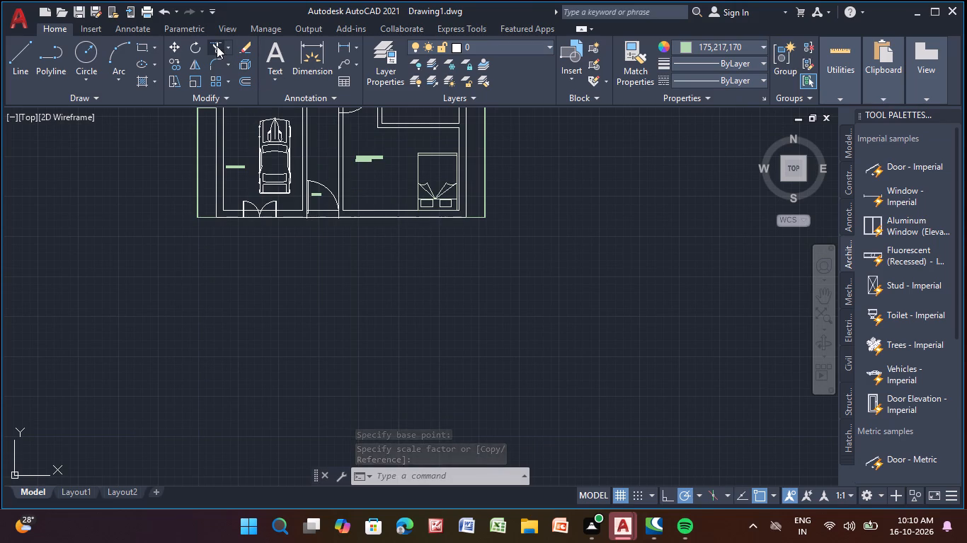
scroll(270, 214, up, 3)
click(257, 197)
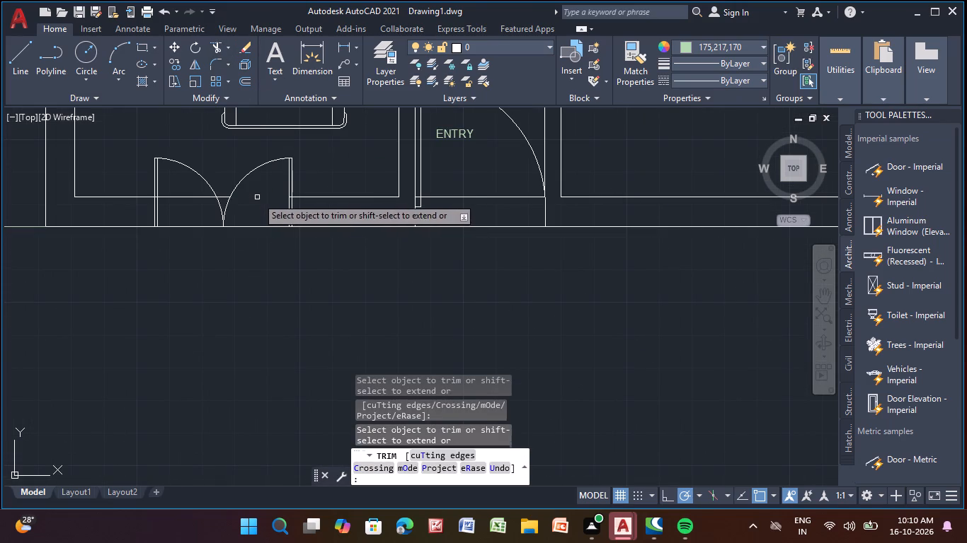
click(191, 197)
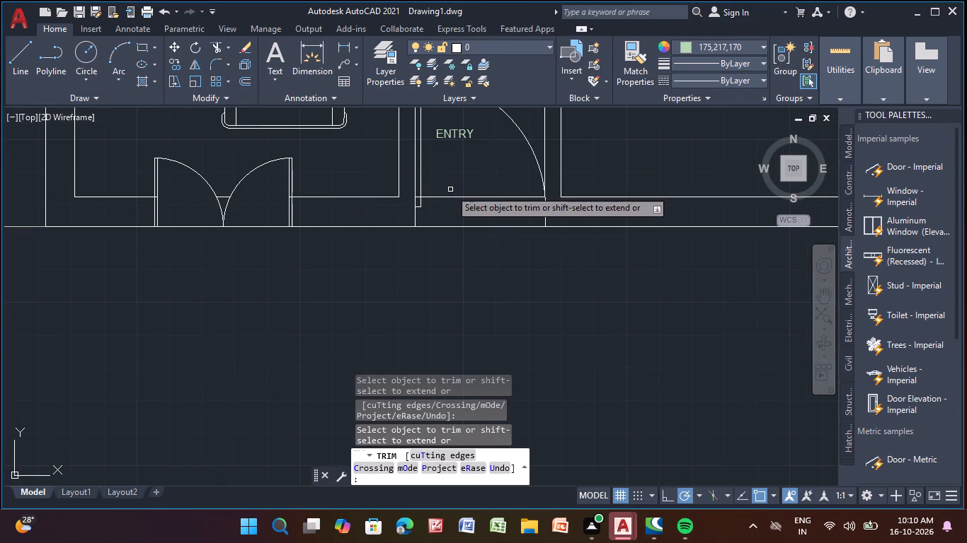
click(451, 197)
Trim the wall lines crossing the master bedroom door and utility door openings.
scroll(451, 197, down, 3)
middle_drag(451, 197, 349, 293)
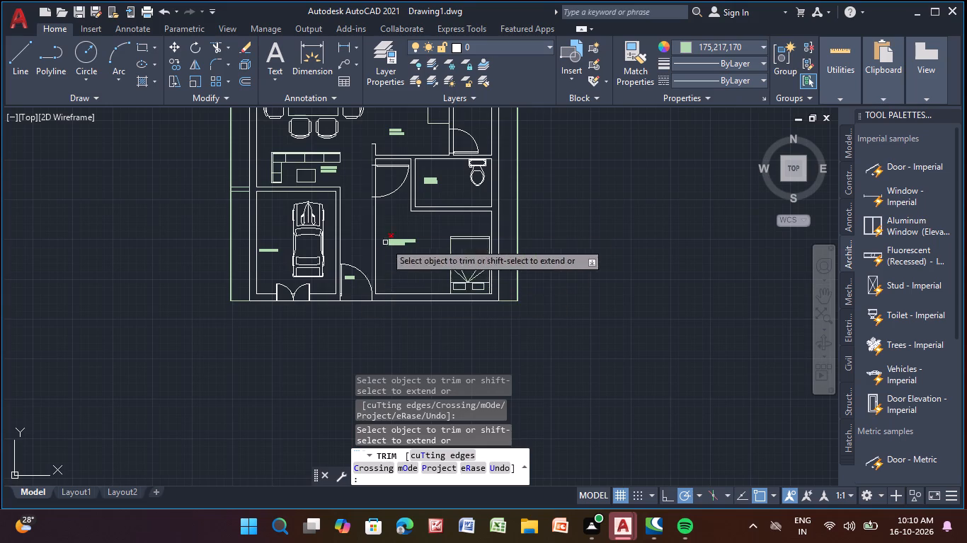
scroll(380, 185, up, 2)
click(368, 174)
scroll(368, 175, down, 3)
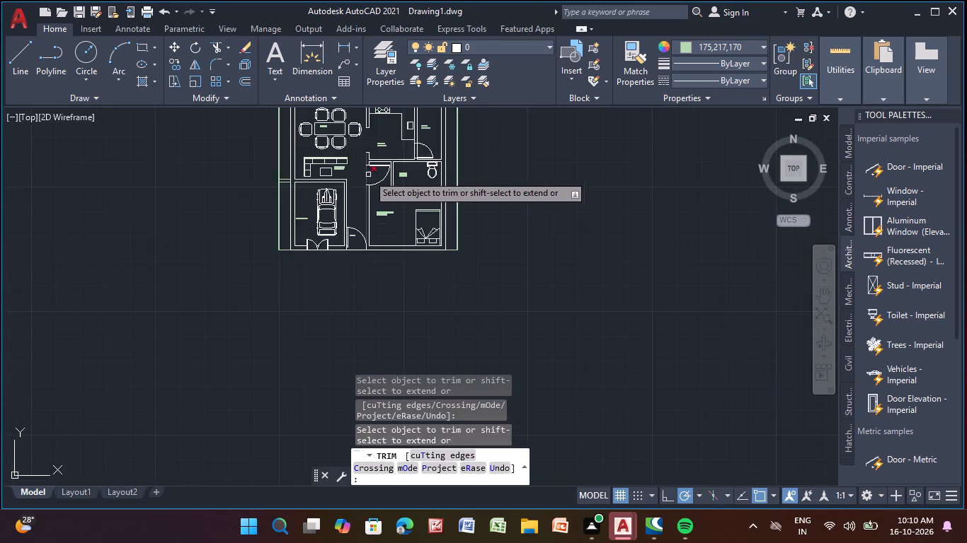
middle_drag(368, 175, 219, 296)
scroll(263, 247, up, 4)
middle_drag(190, 338, 169, 247)
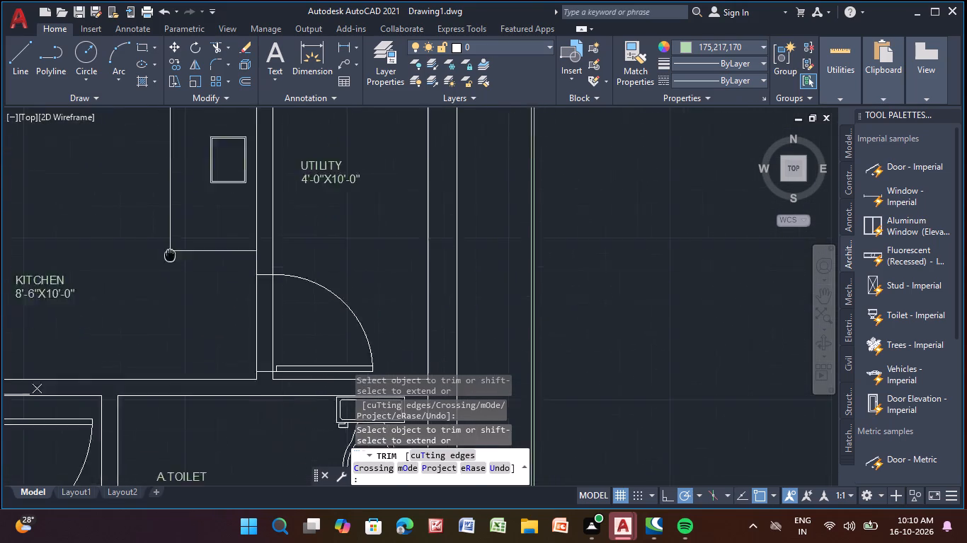
middle_drag(169, 247, 113, 46)
click(217, 128)
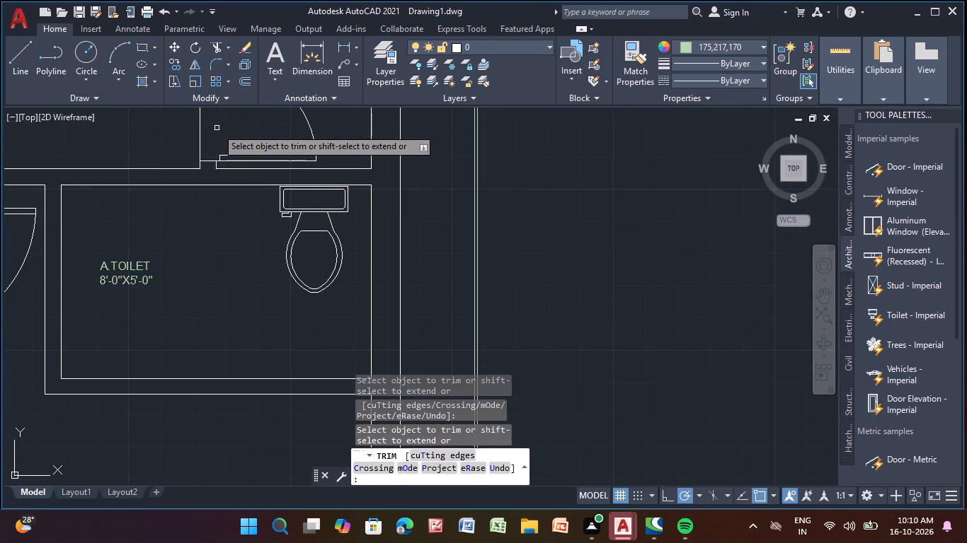
Trim the wall lines crossing the door openings of Bedroom-2, the C.Toilet and Bedroom-3, and finish trimming.
scroll(217, 128, down, 3)
middle_drag(217, 128, 276, 207)
middle_drag(190, 202, 288, 286)
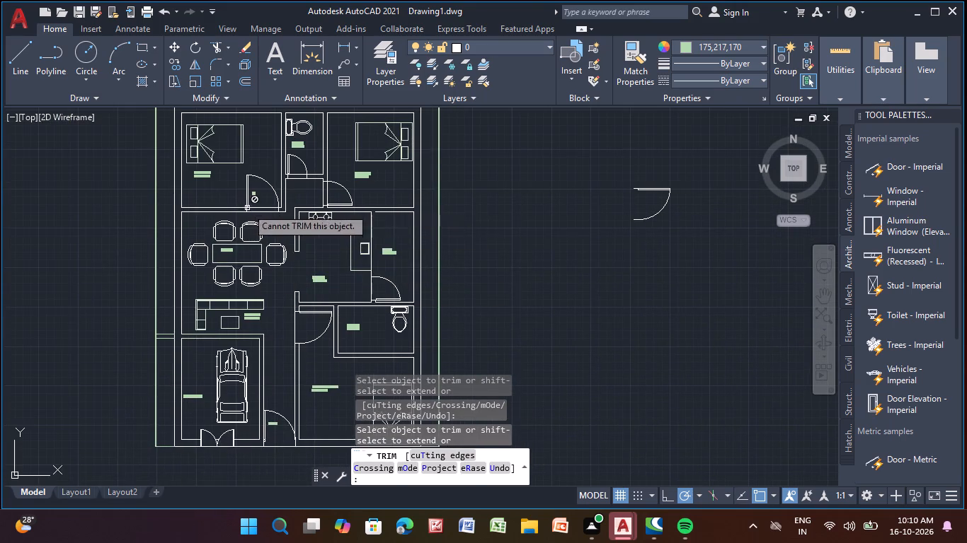
scroll(248, 208, up, 3)
click(277, 209)
scroll(277, 209, down, 2)
middle_drag(277, 209, 154, 255)
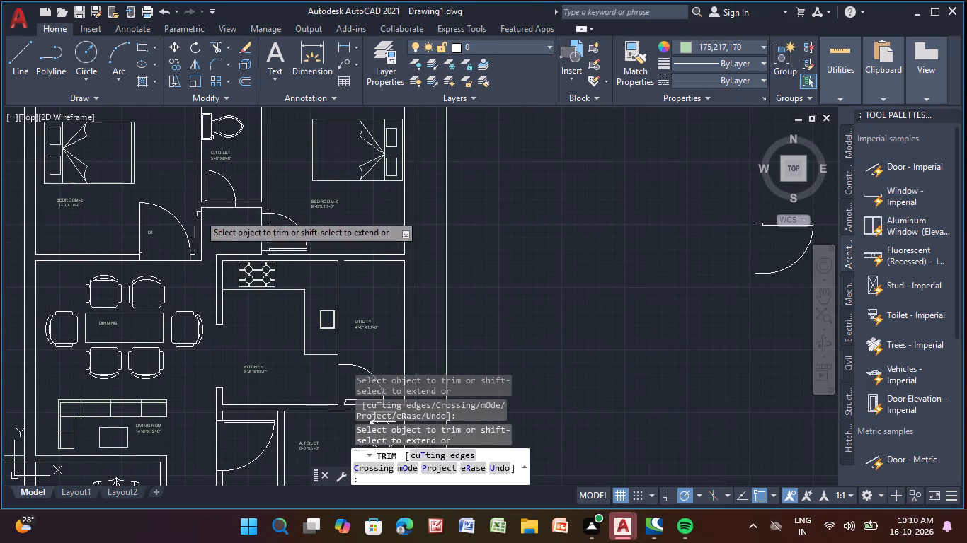
scroll(224, 202, up, 3)
click(222, 200)
scroll(222, 200, down, 2)
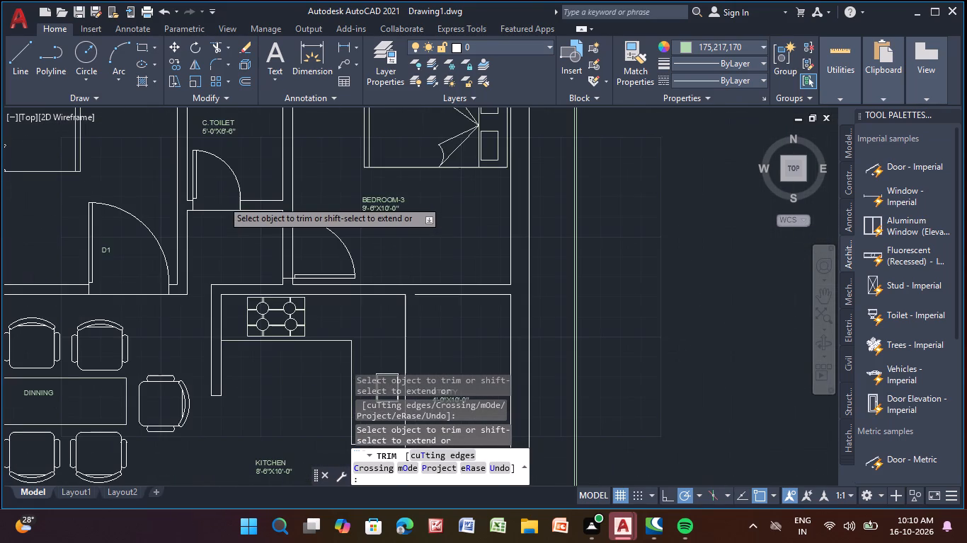
click(294, 250)
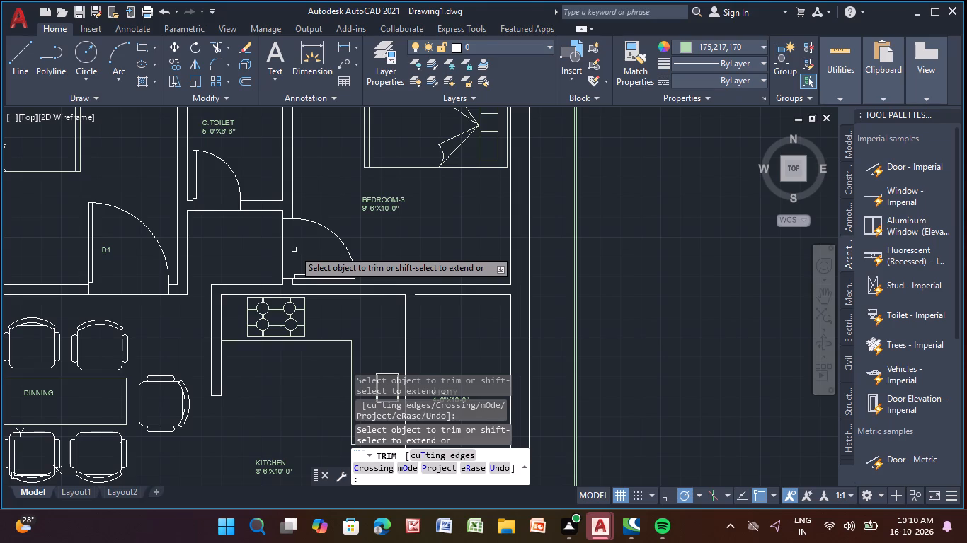
scroll(328, 220, down, 2)
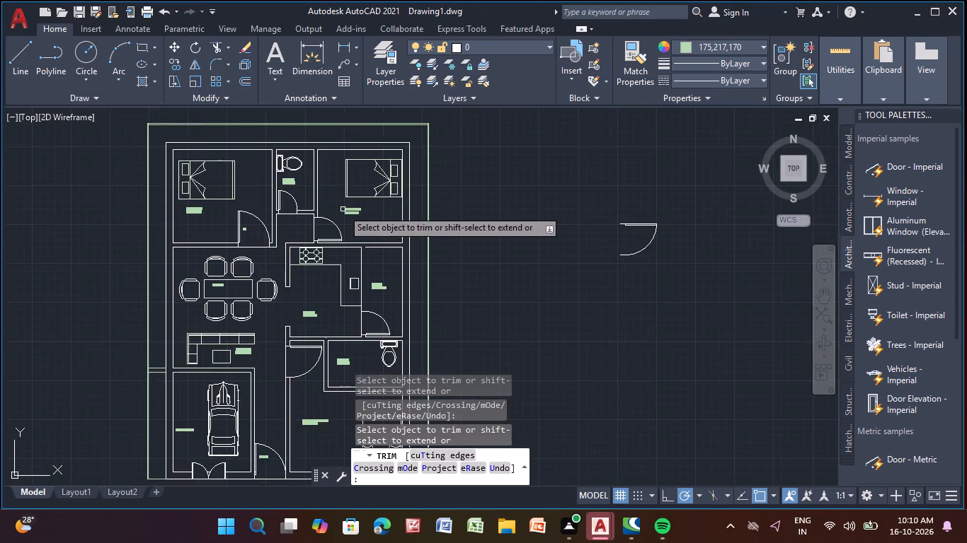
middle_drag(343, 209, 289, 292)
scroll(212, 261, up, 3)
scroll(246, 314, down, 2)
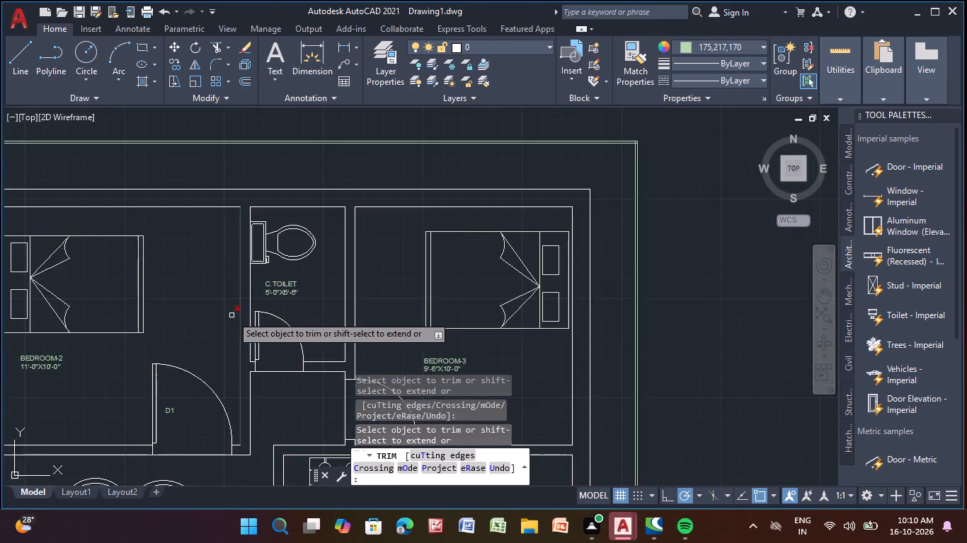
scroll(231, 315, down, 1)
middle_drag(218, 306, 262, 125)
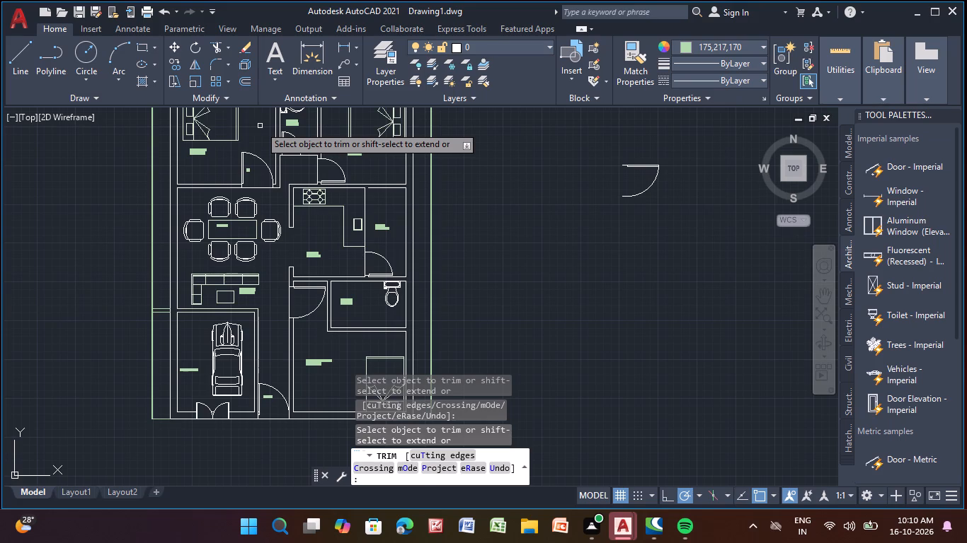
key(Escape)
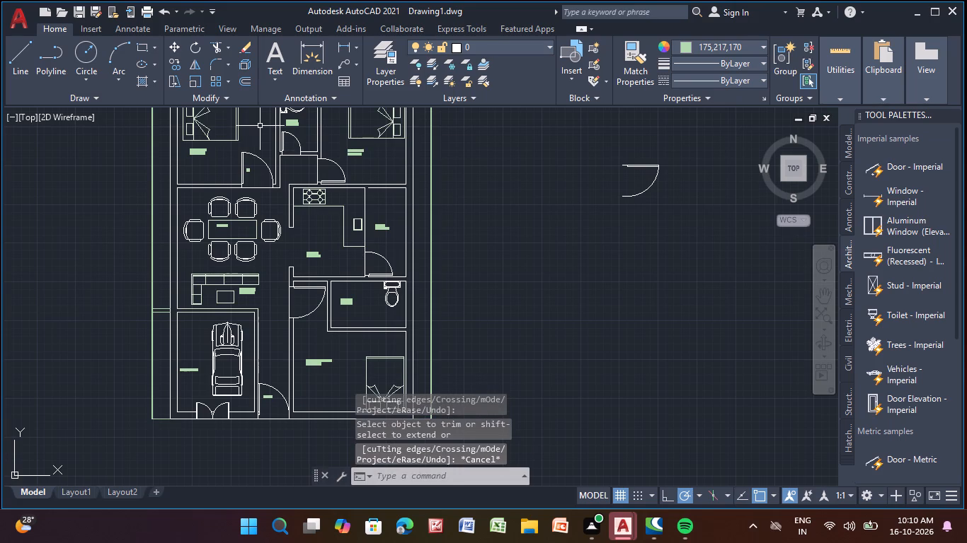
Delete the spare door block standing outside the plan, beyond its right side.
click(632, 164)
key(Delete)
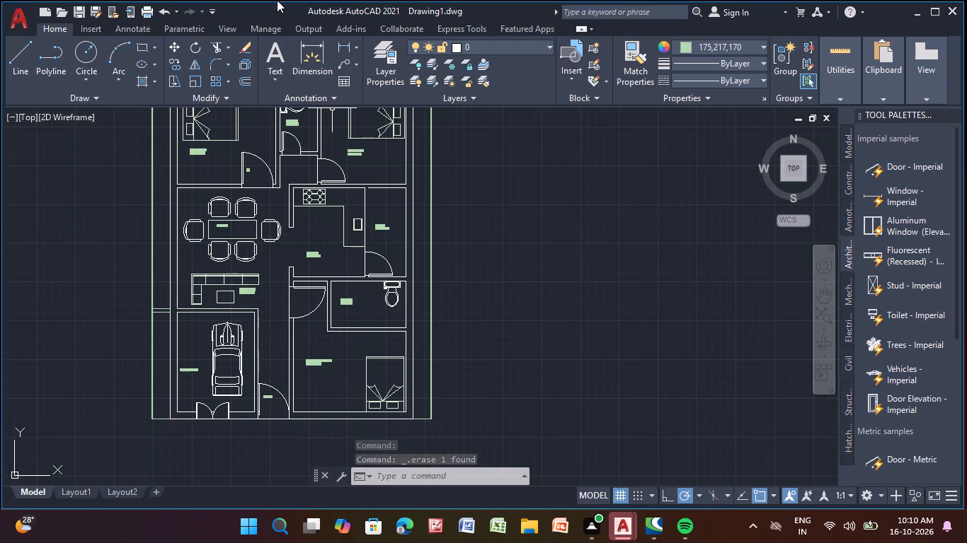
With Ortho on, draw a rectangular window outline about 4'-1" long across the 9" thickness of Bedroom-2's top outer wall.
middle_drag(240, 245, 229, 327)
scroll(225, 321, up, 1)
middle_drag(198, 274, 202, 361)
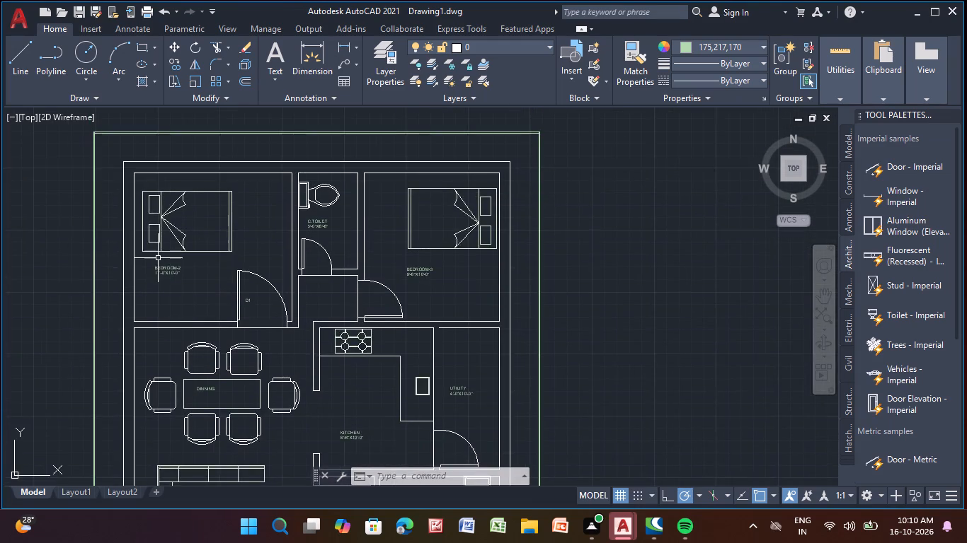
middle_drag(158, 258, 146, 300)
click(19, 62)
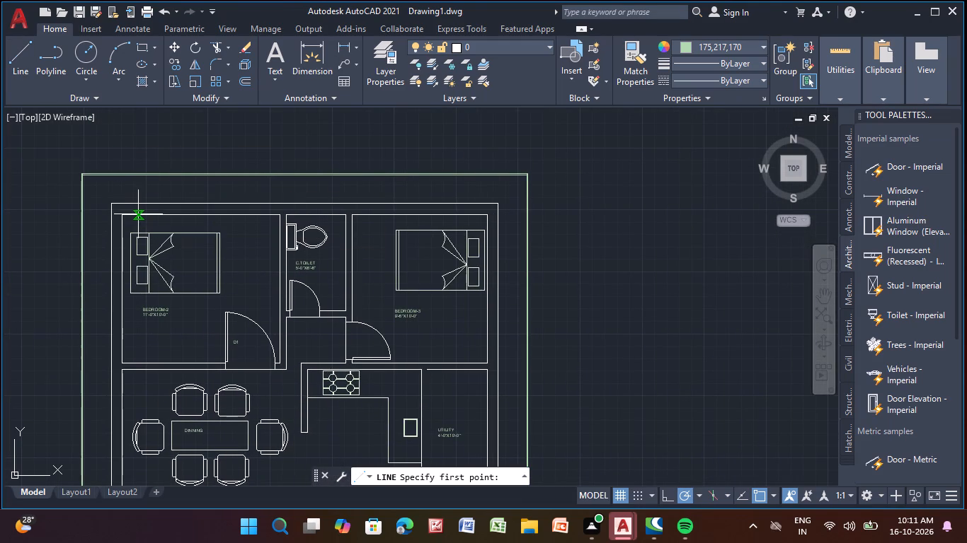
scroll(138, 214, up, 3)
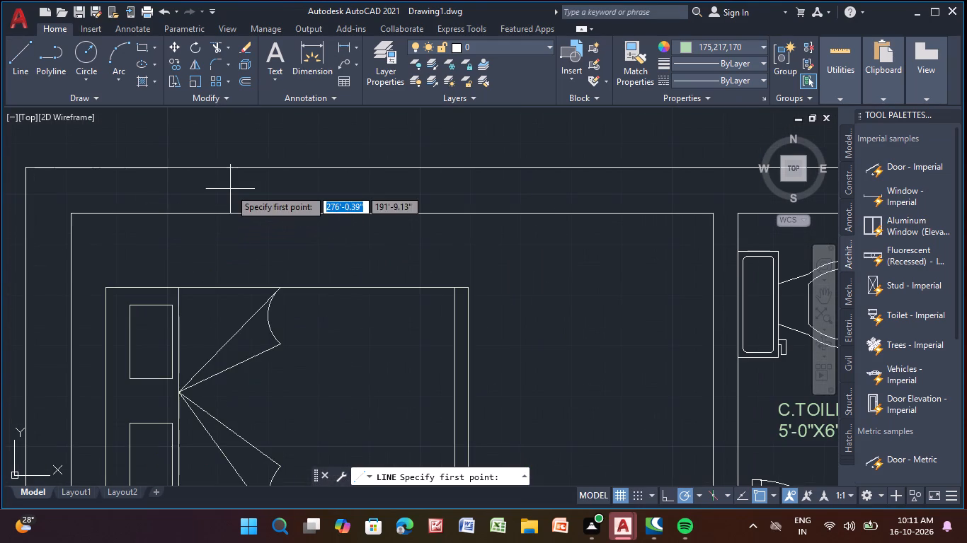
click(231, 169)
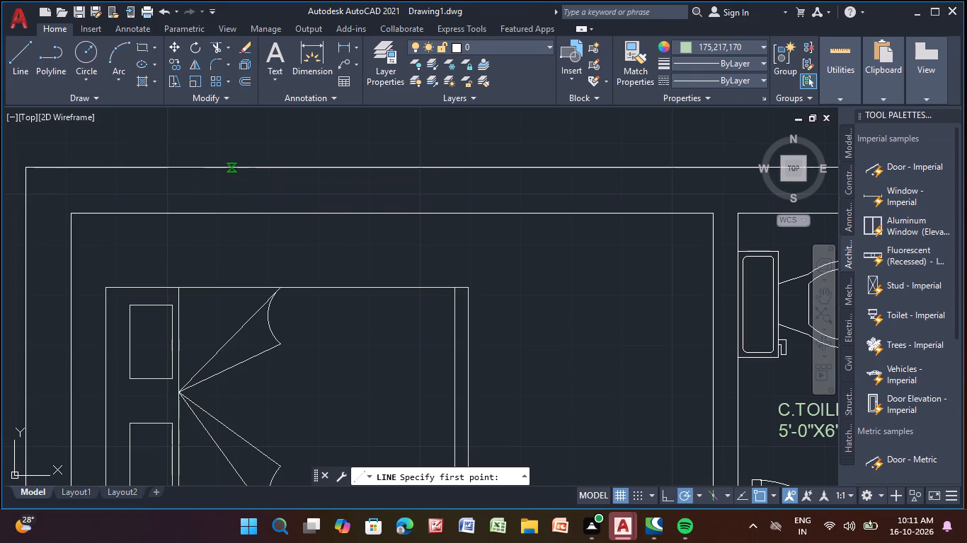
click(232, 212)
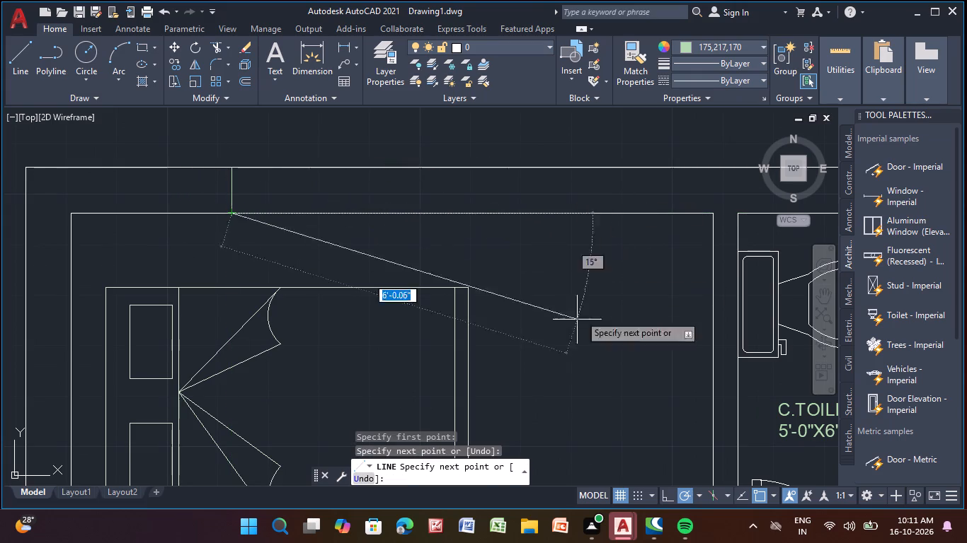
click(673, 498)
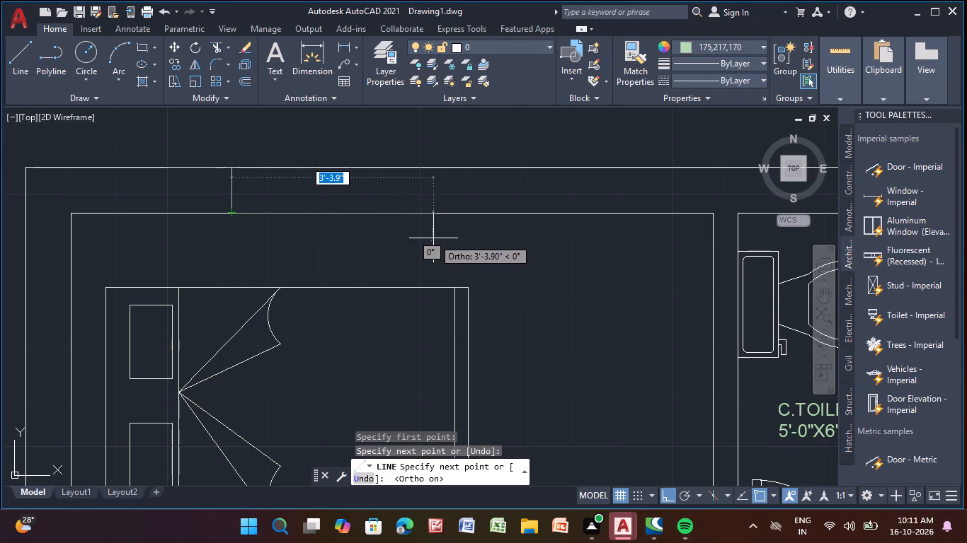
scroll(433, 238, up, 1)
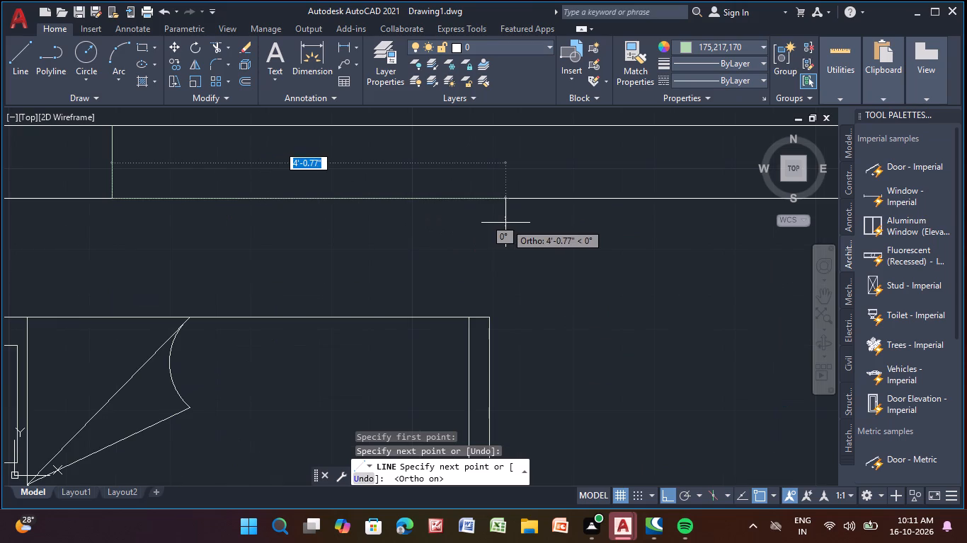
click(505, 223)
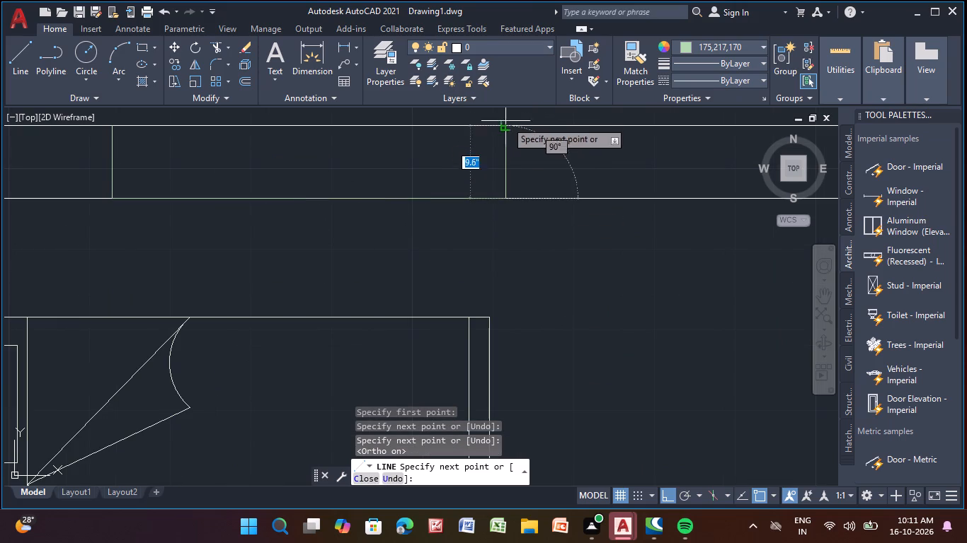
click(505, 124)
click(116, 125)
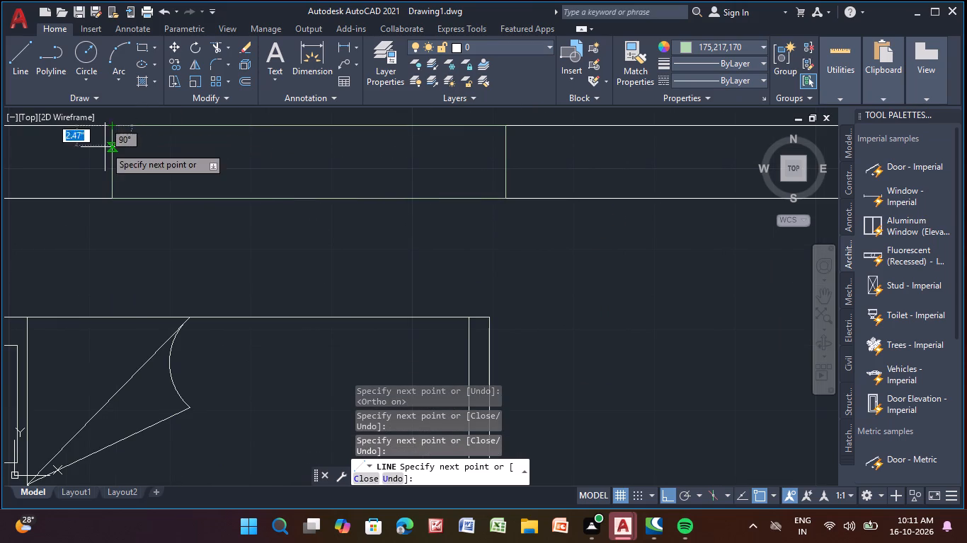
Draw a lengthwise centre line through the Bedroom-2 window between the midpoints of its two short sides.
click(111, 159)
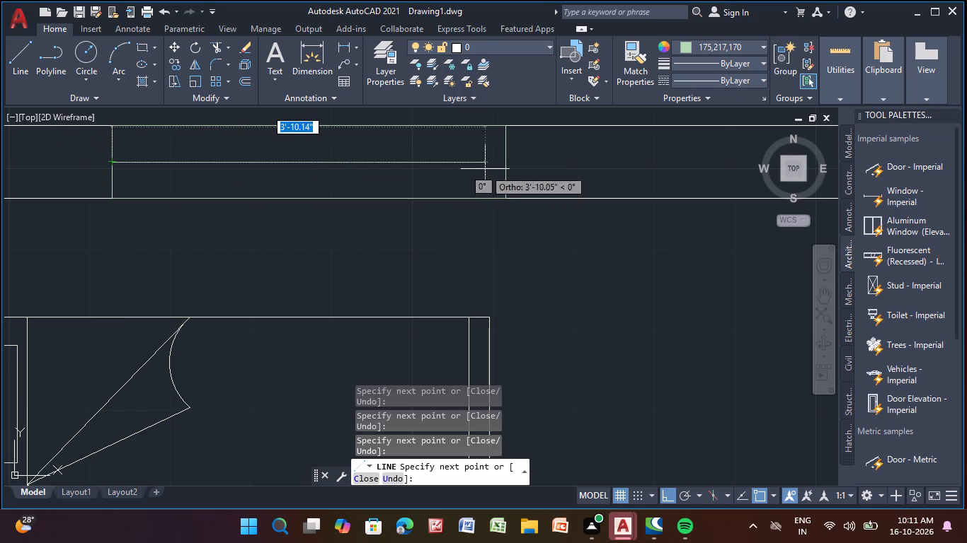
click(505, 166)
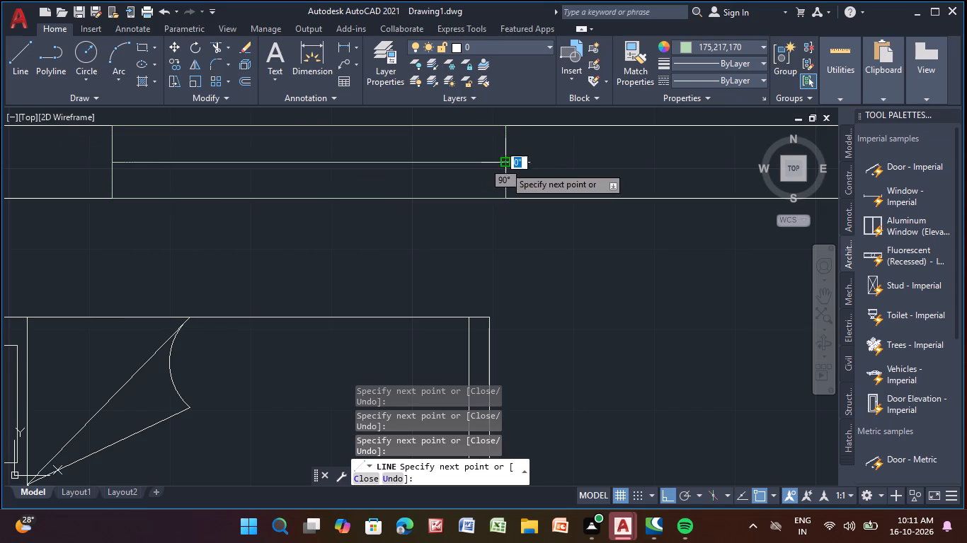
right_drag(504, 167, 511, 173)
click(563, 188)
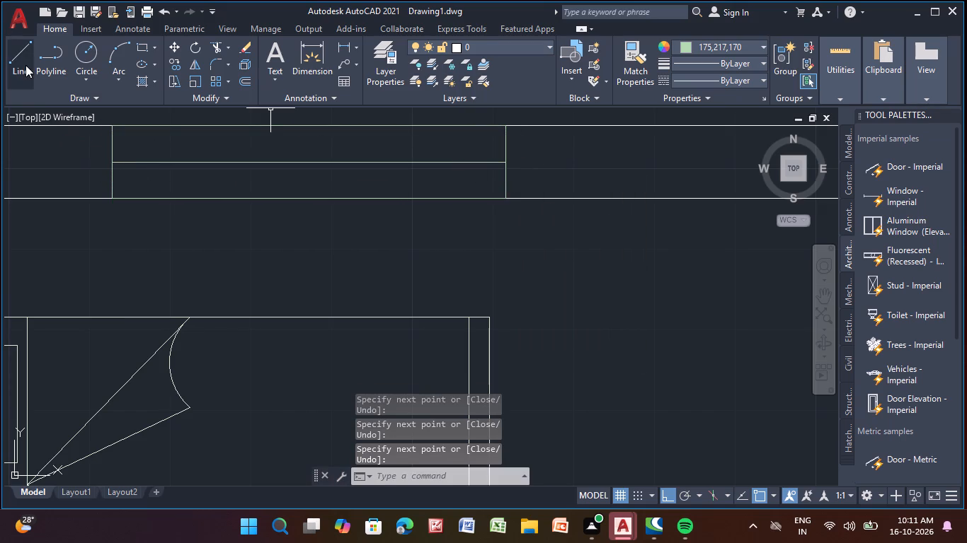
Draw a rectangular window about 1'-11" long, with a lengthwise centre line, across the thickness of the C.Toilet's top outer wall.
click(14, 60)
scroll(299, 218, down, 2)
middle_drag(305, 226, 187, 221)
scroll(187, 221, down, 1)
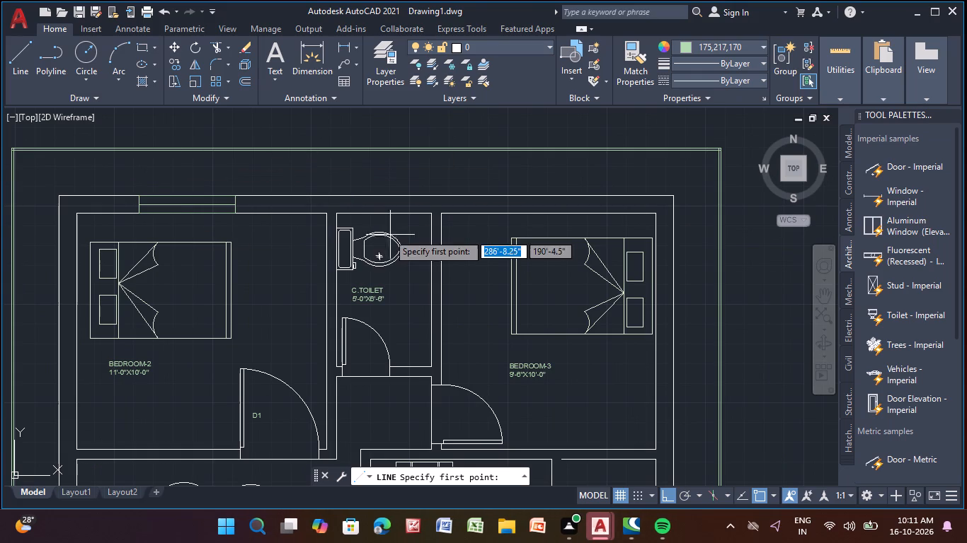
scroll(376, 218, up, 3)
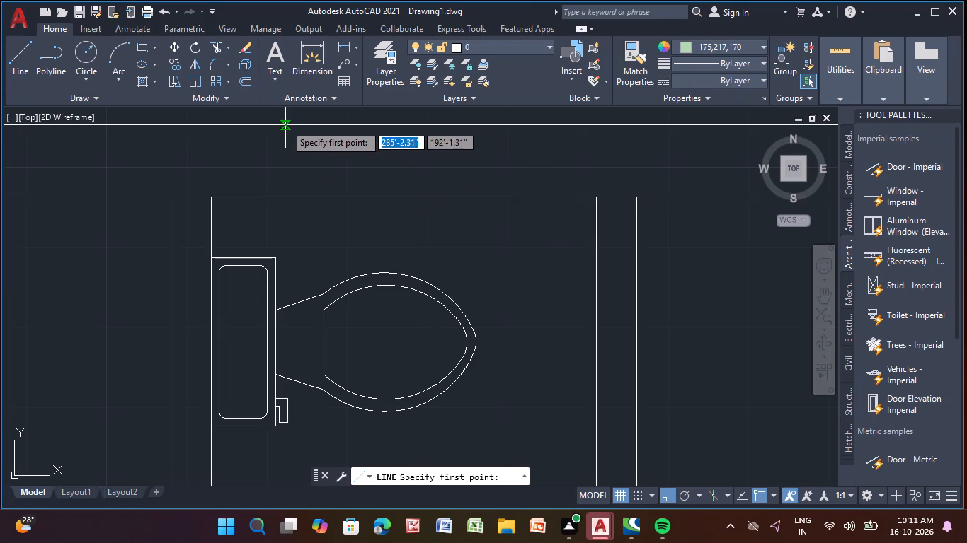
click(285, 124)
click(286, 199)
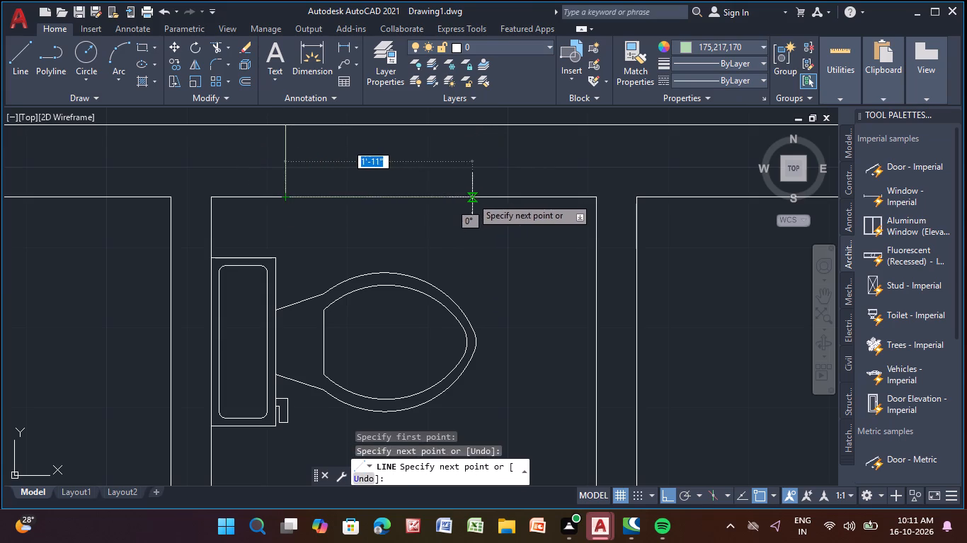
click(474, 197)
click(472, 127)
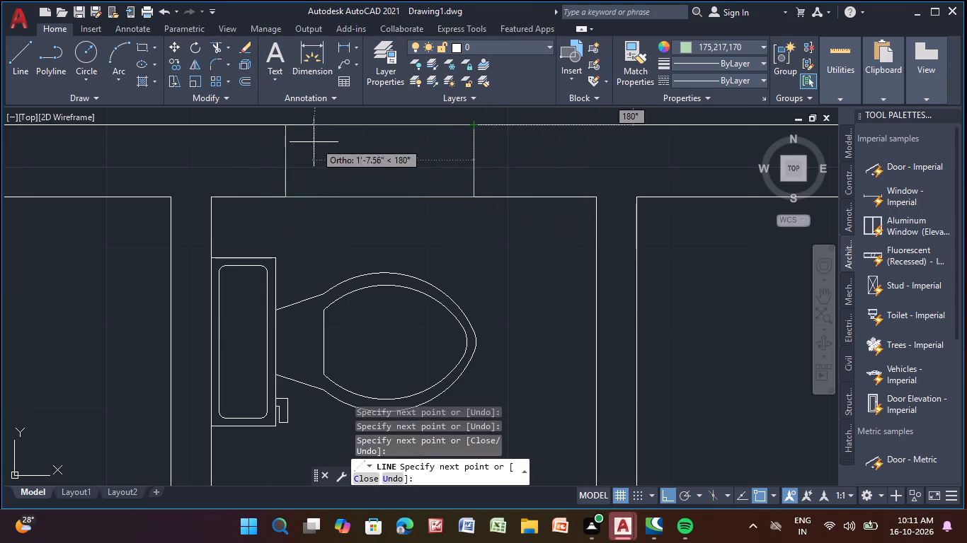
click(285, 127)
click(286, 159)
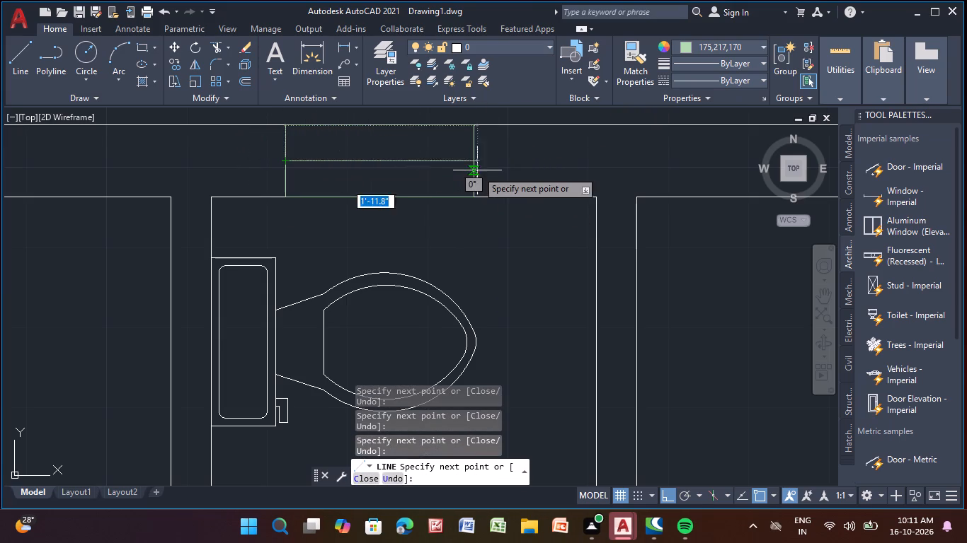
click(475, 159)
right_click(504, 182)
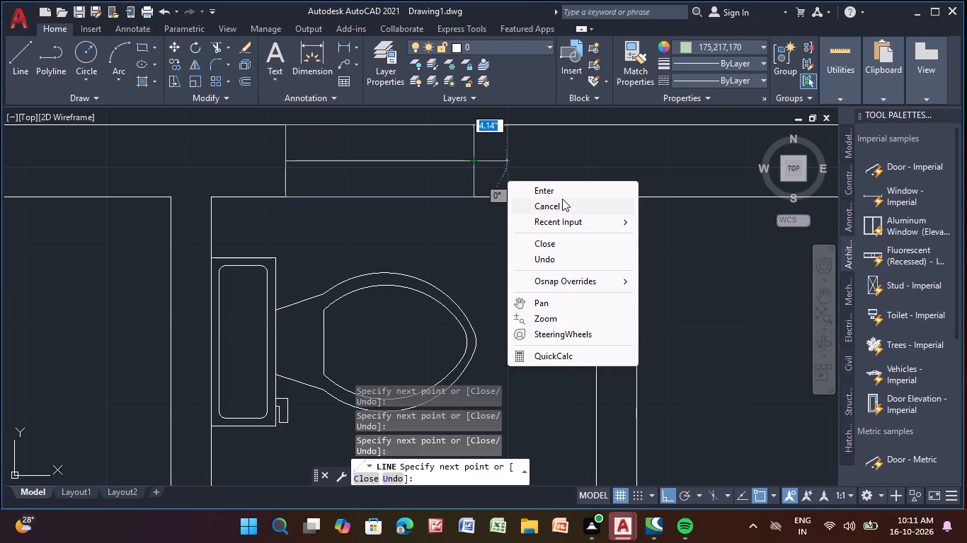
click(565, 194)
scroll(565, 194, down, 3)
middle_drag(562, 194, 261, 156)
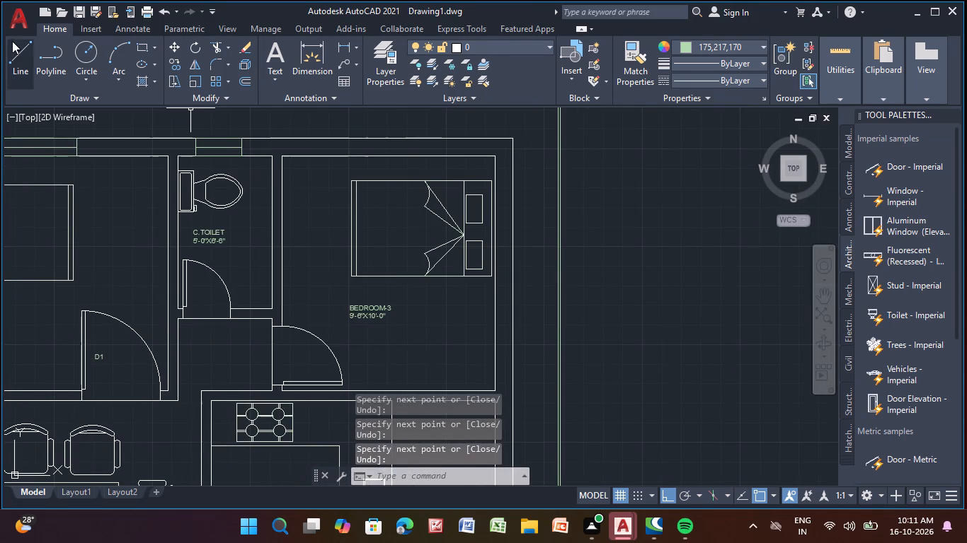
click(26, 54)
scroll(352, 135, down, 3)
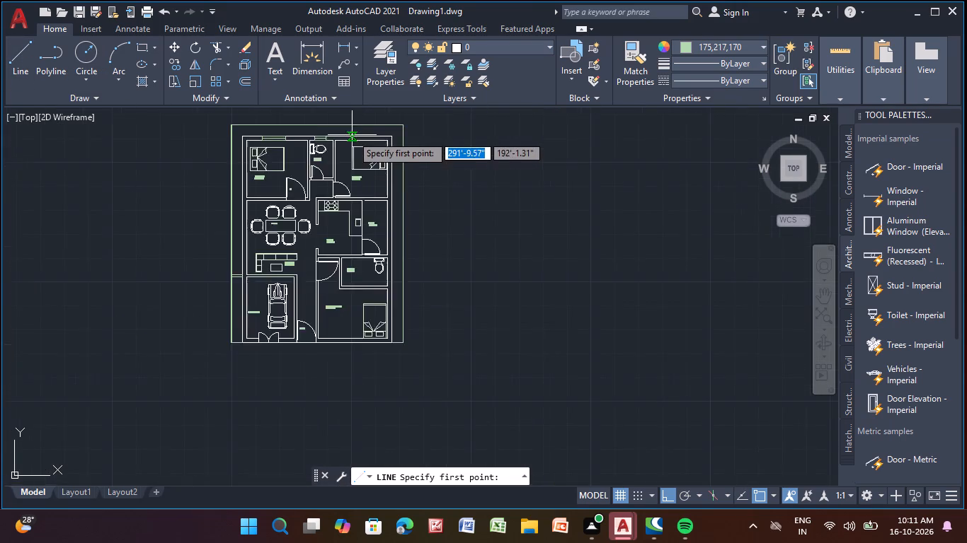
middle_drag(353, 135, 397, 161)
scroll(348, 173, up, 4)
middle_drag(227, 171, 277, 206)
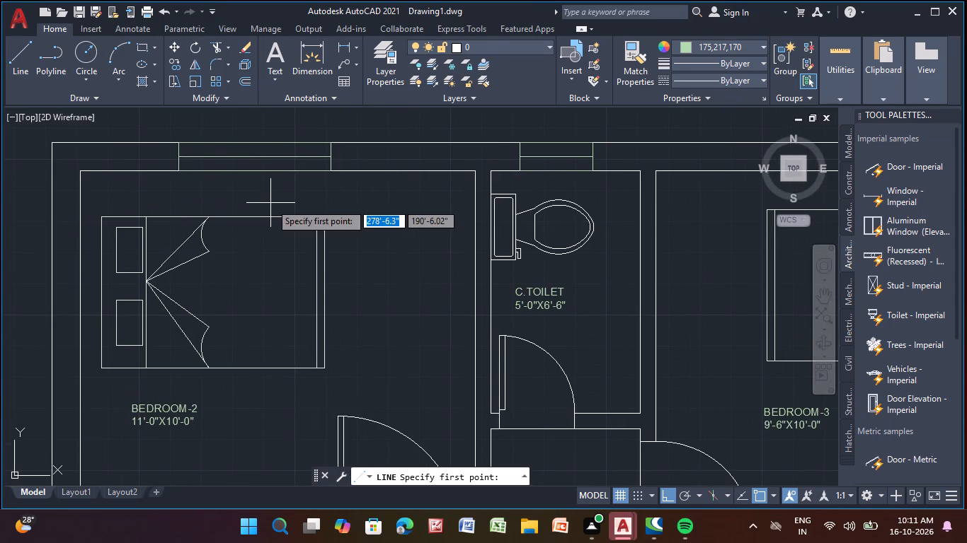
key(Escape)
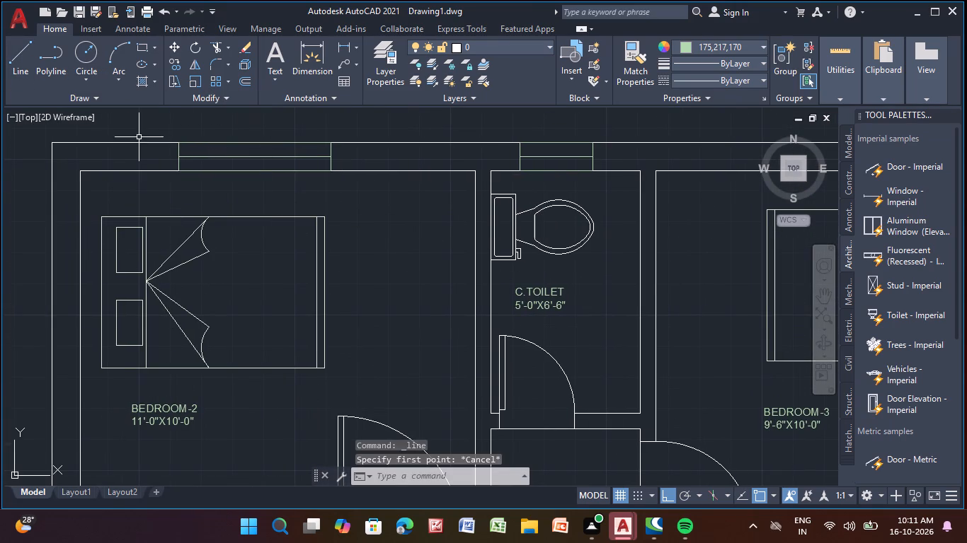
Group all the lines of the Bedroom-2 window into one object.
drag(154, 137, 209, 191)
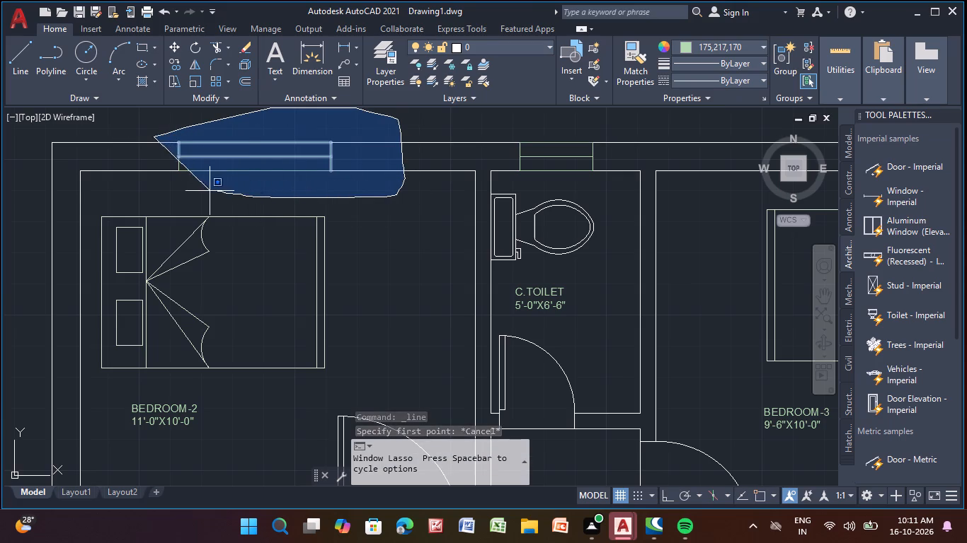
drag(209, 191, 110, 192)
click(786, 54)
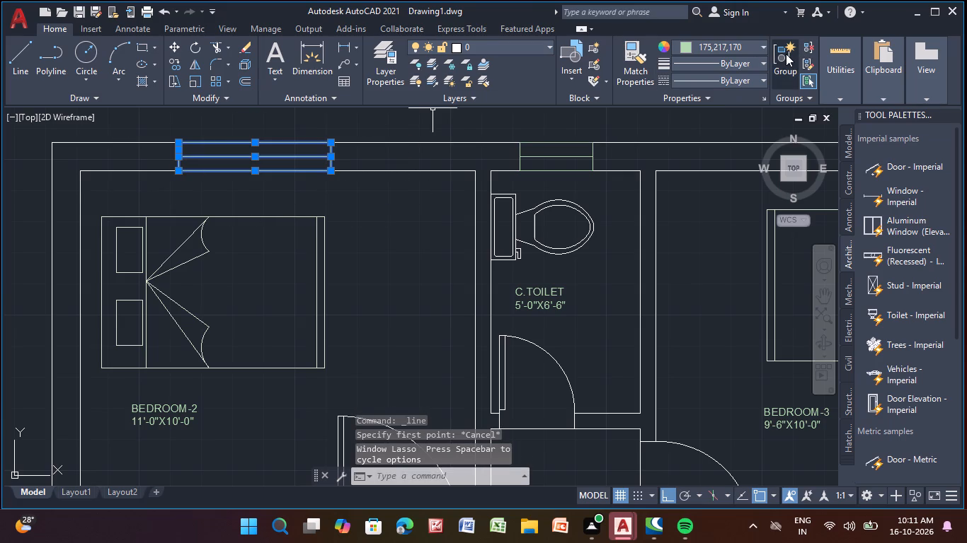
Copy the grouped Bedroom-2 window straight along the top outer wall into Bedroom-3's wall, above the bed, and finish copying.
click(247, 157)
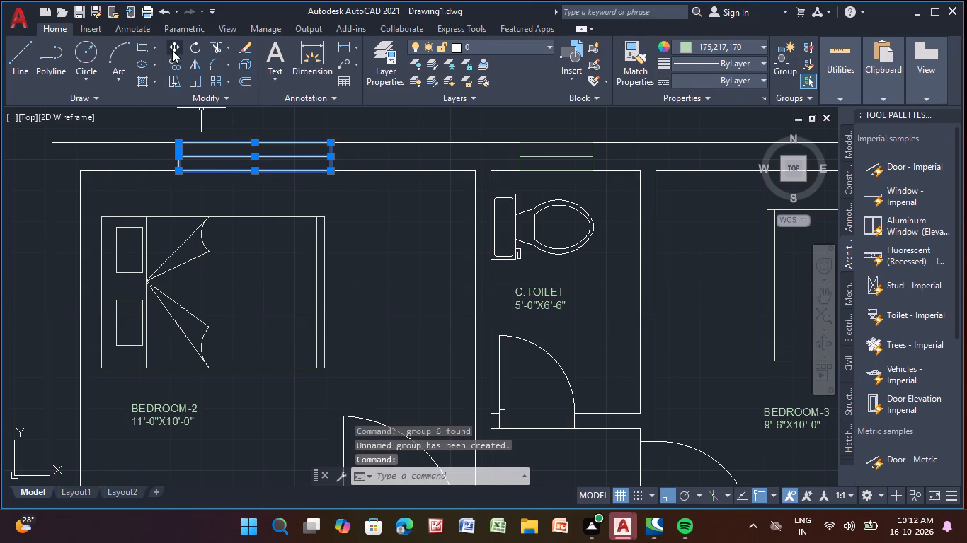
click(171, 49)
click(176, 63)
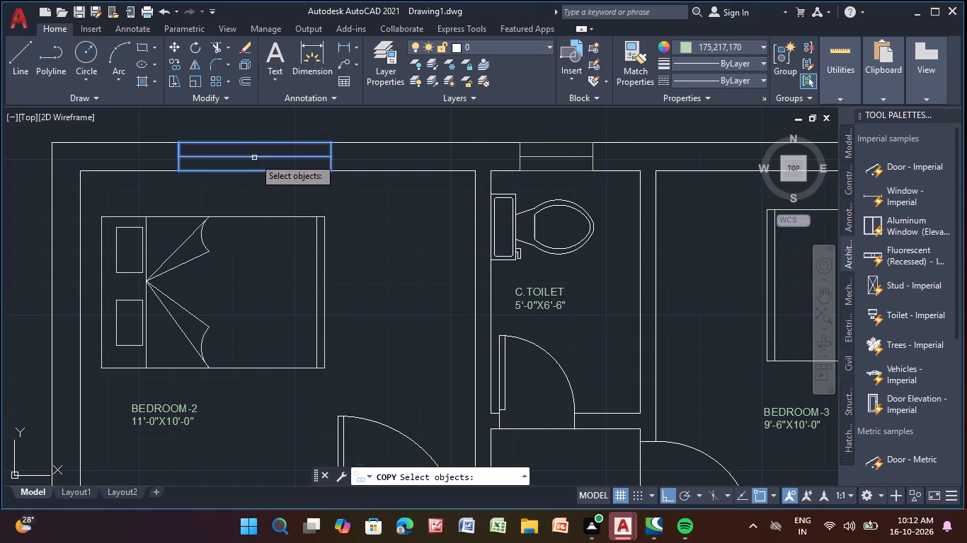
click(254, 158)
right_click(254, 157)
click(254, 156)
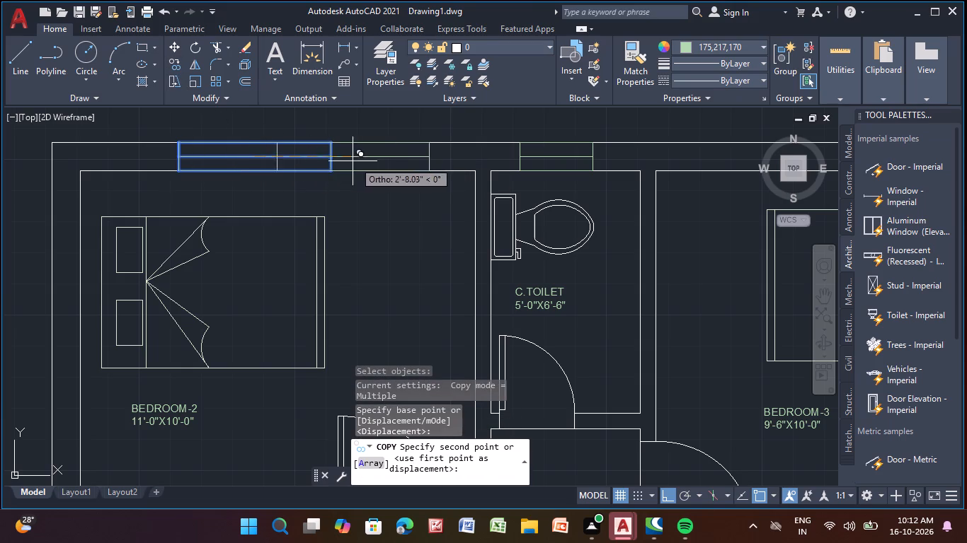
middle_drag(639, 158, 98, 197)
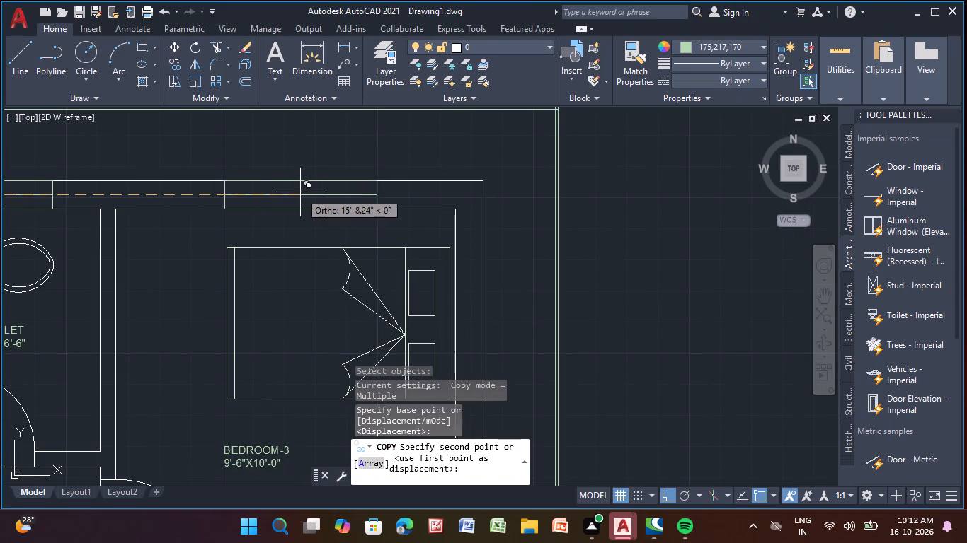
click(323, 193)
scroll(323, 193, down, 4)
middle_drag(323, 193, 329, 182)
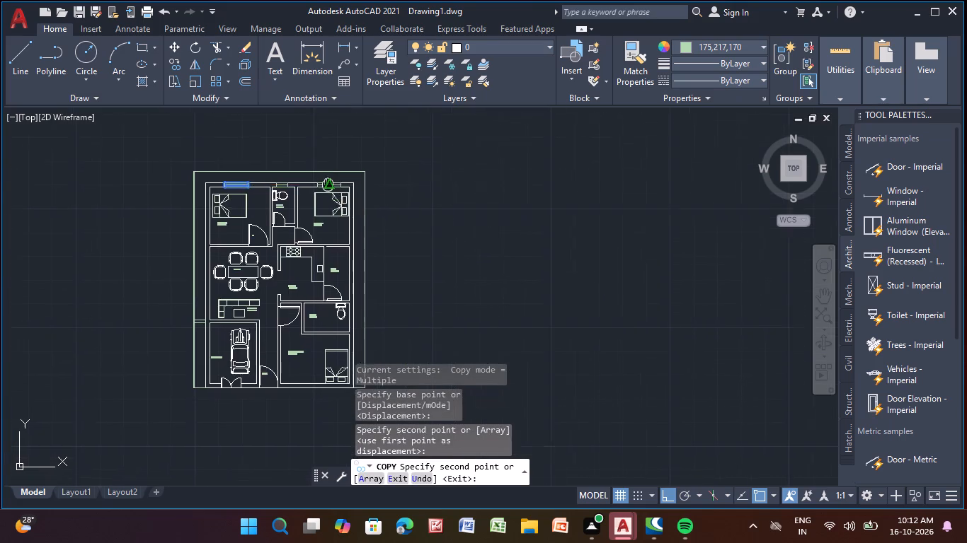
middle_drag(329, 182, 335, 153)
scroll(335, 153, up, 1)
key(Escape)
key(Escape)
key(Escape)
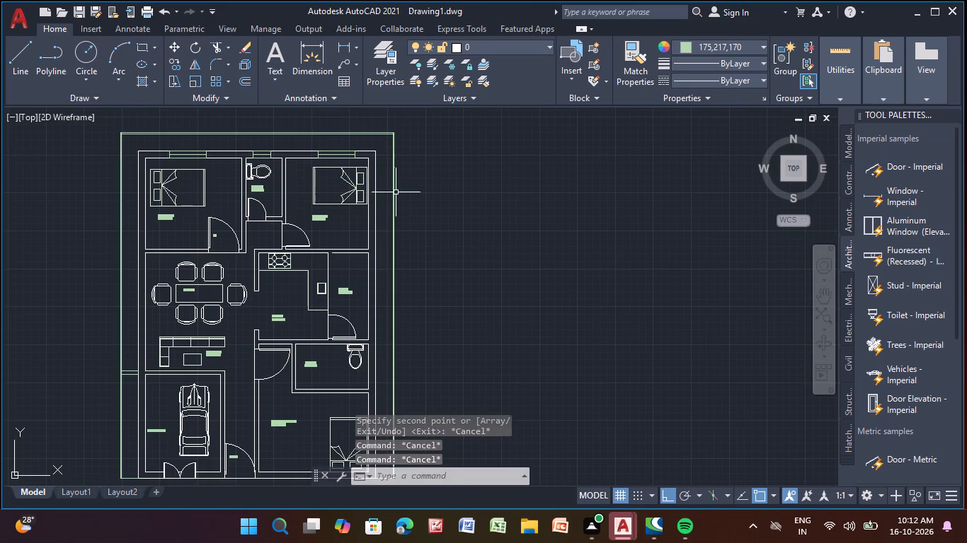
Draw a rectangular window about 4'-1" long, with a lengthwise centre line, across the thickness of the Utility's right outer wall.
middle_drag(399, 314, 402, 199)
scroll(386, 201, up, 1)
click(20, 63)
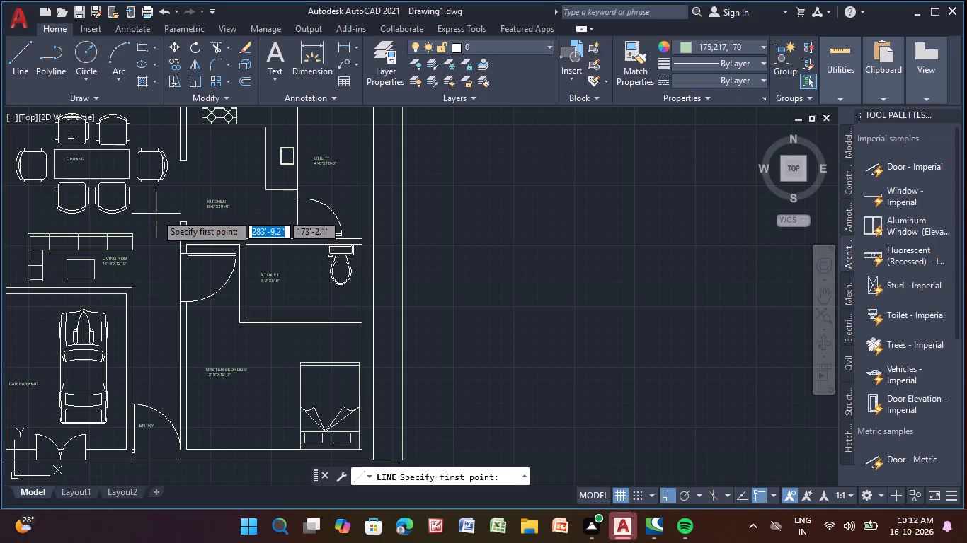
middle_drag(328, 179, 246, 254)
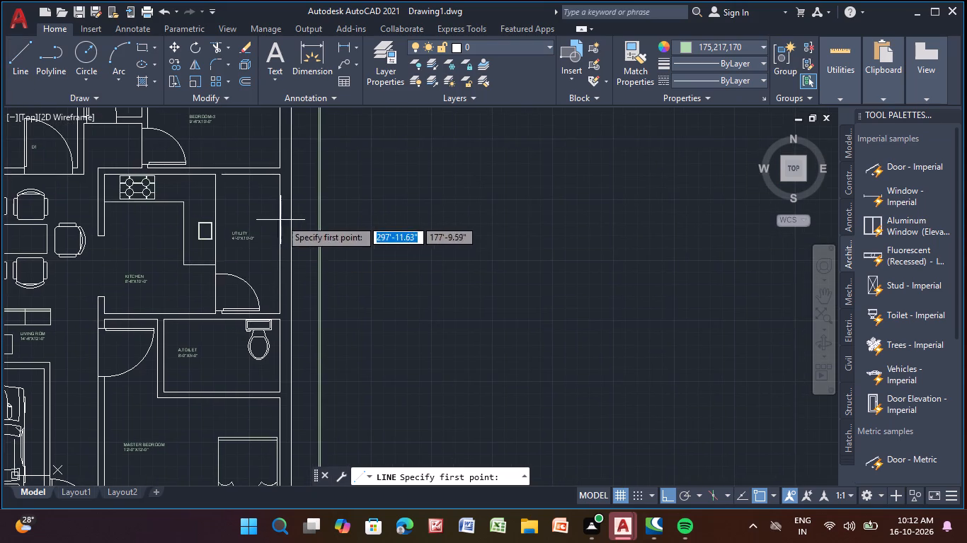
scroll(282, 216, up, 1)
click(281, 191)
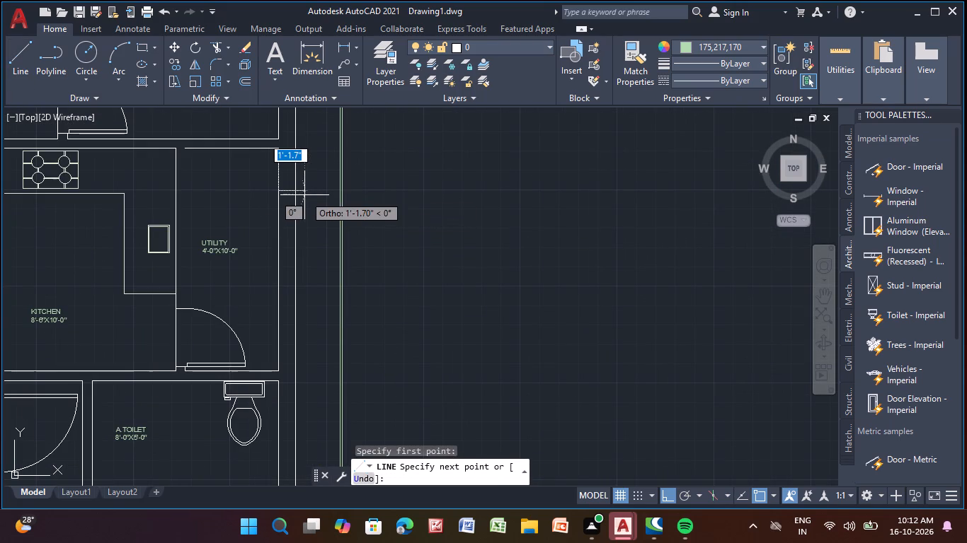
click(297, 192)
click(299, 286)
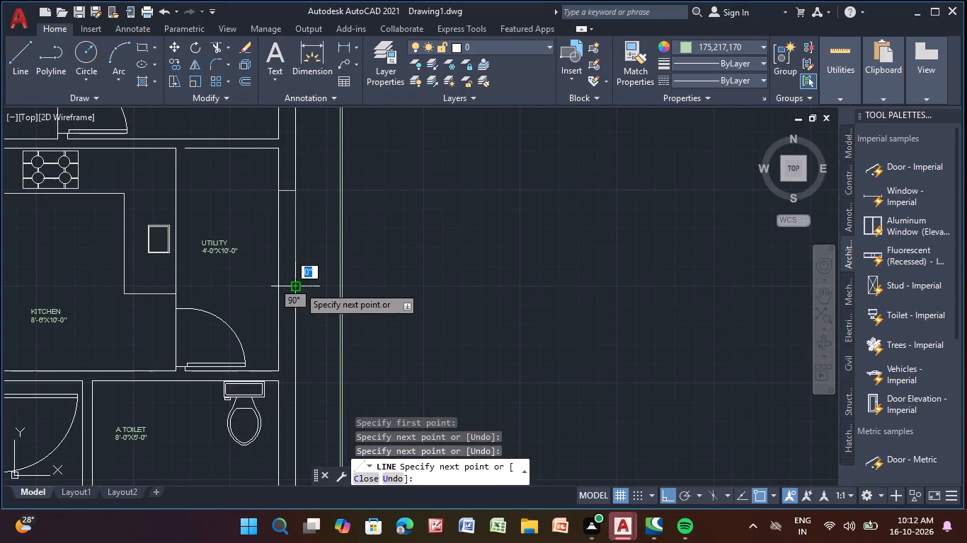
click(278, 288)
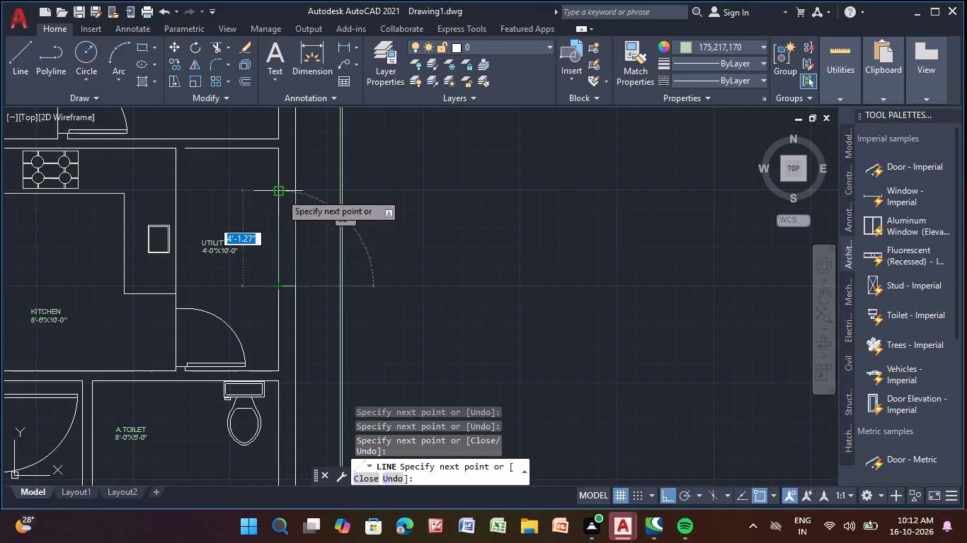
click(280, 192)
click(290, 193)
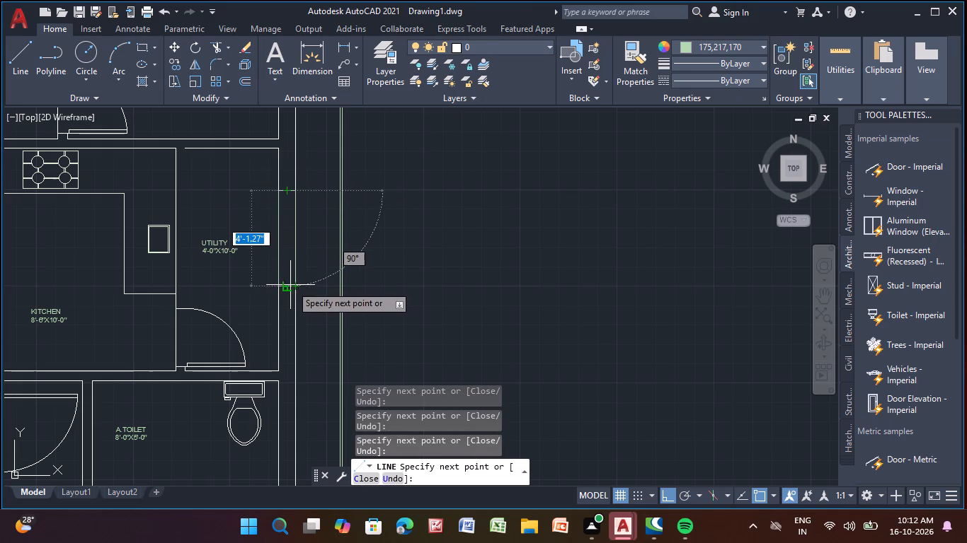
click(287, 286)
right_click(405, 271)
double_click(445, 282)
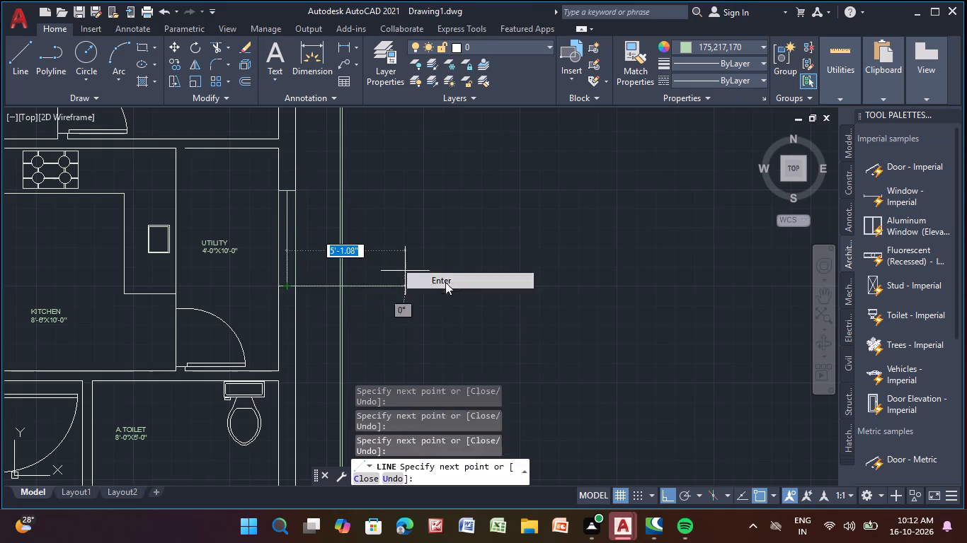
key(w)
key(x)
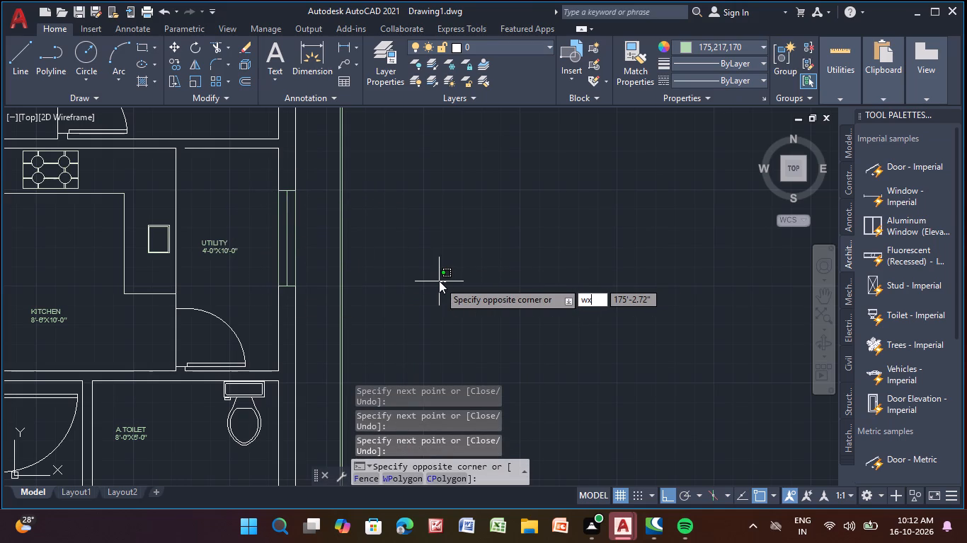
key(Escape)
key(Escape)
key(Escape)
Extend the Utility's top wall line to meet the partition between the Kitchen and the Utility.
text(ex)
key(Return)
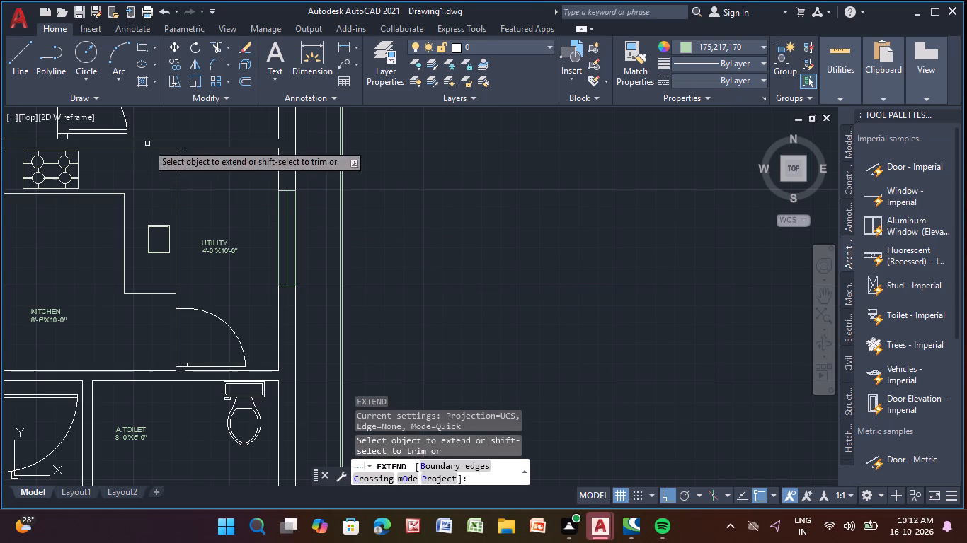
click(205, 150)
key(Escape)
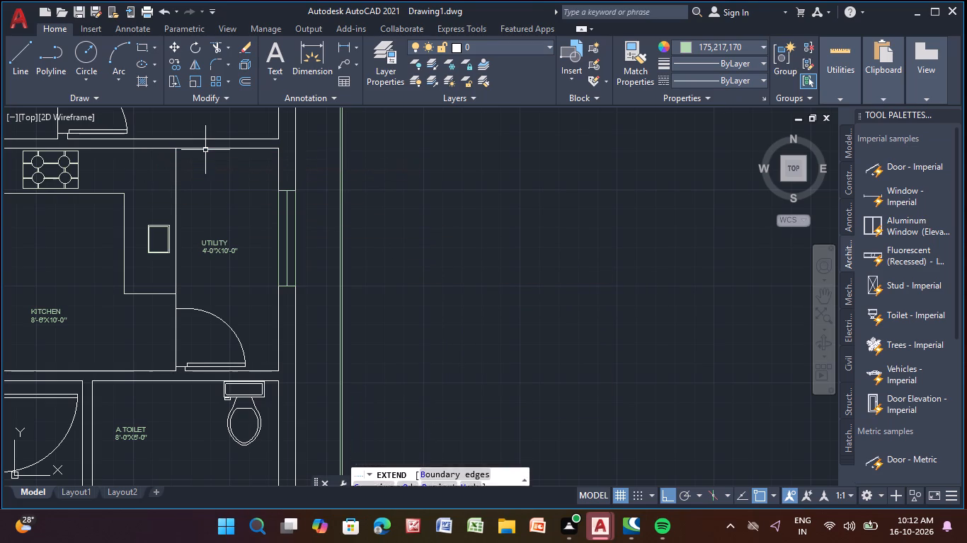
Draw a rectangular window about 2'-6" long, with a lengthwise centre line, across the thickness of the A.Toilet's right outer wall.
click(22, 61)
scroll(47, 242, down, 2)
middle_drag(134, 341, 172, 197)
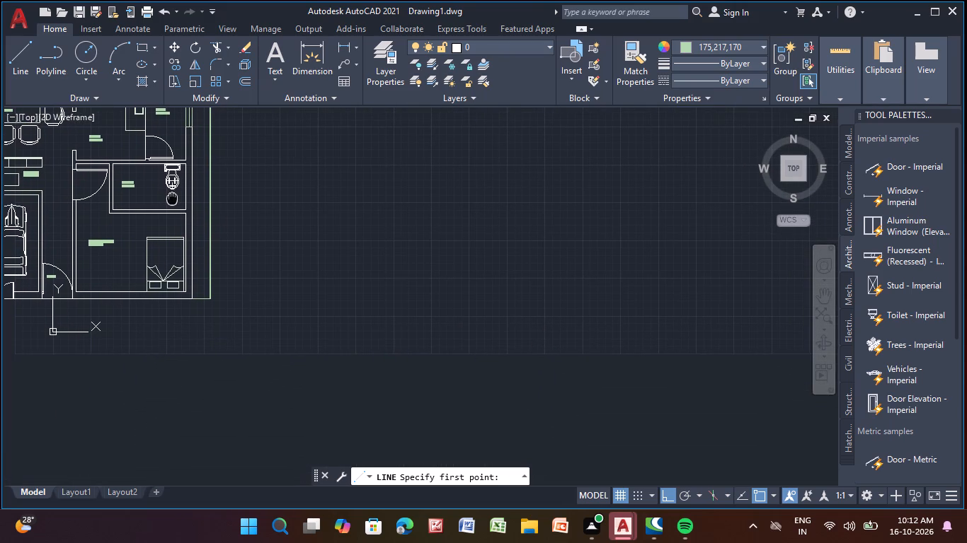
middle_drag(172, 197, 171, 197)
scroll(171, 197, up, 2)
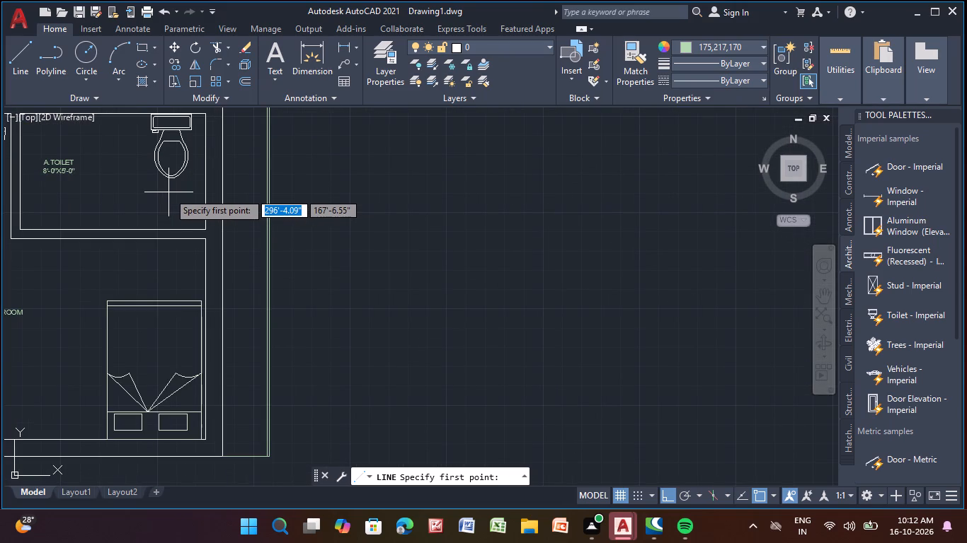
middle_drag(194, 163, 179, 198)
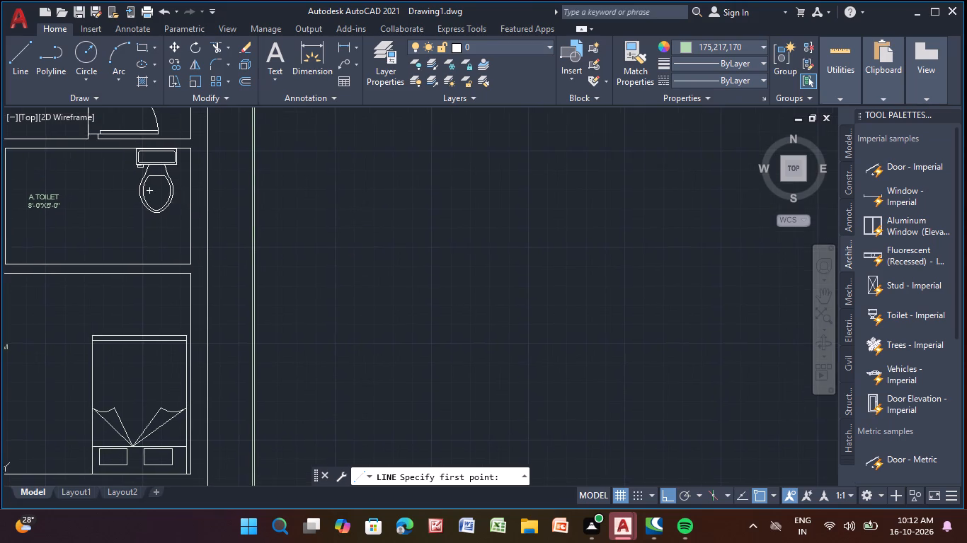
scroll(188, 189, up, 1)
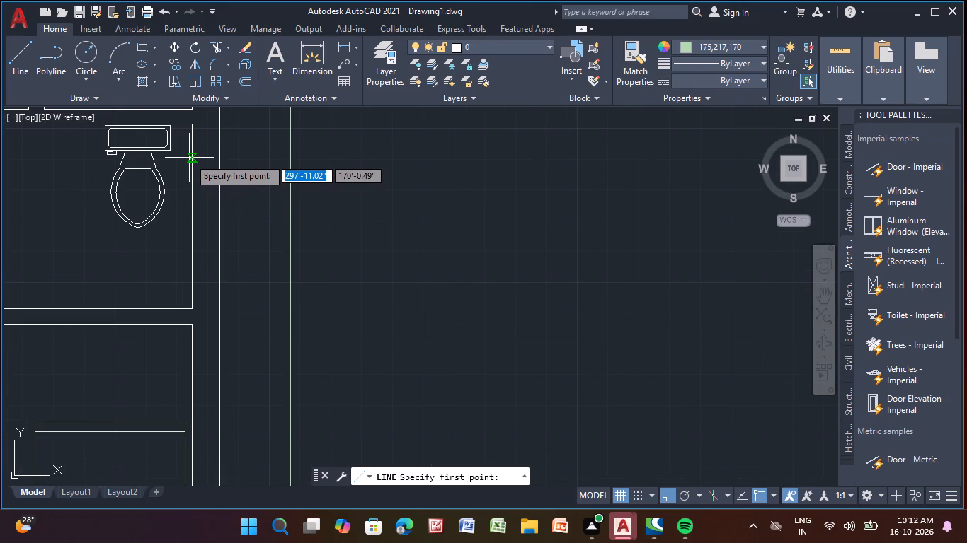
click(189, 158)
click(219, 157)
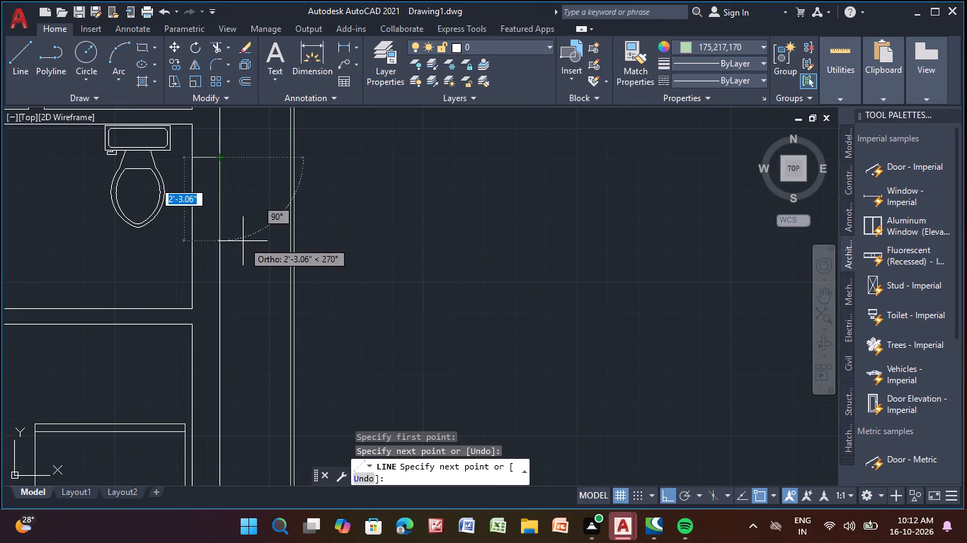
click(220, 250)
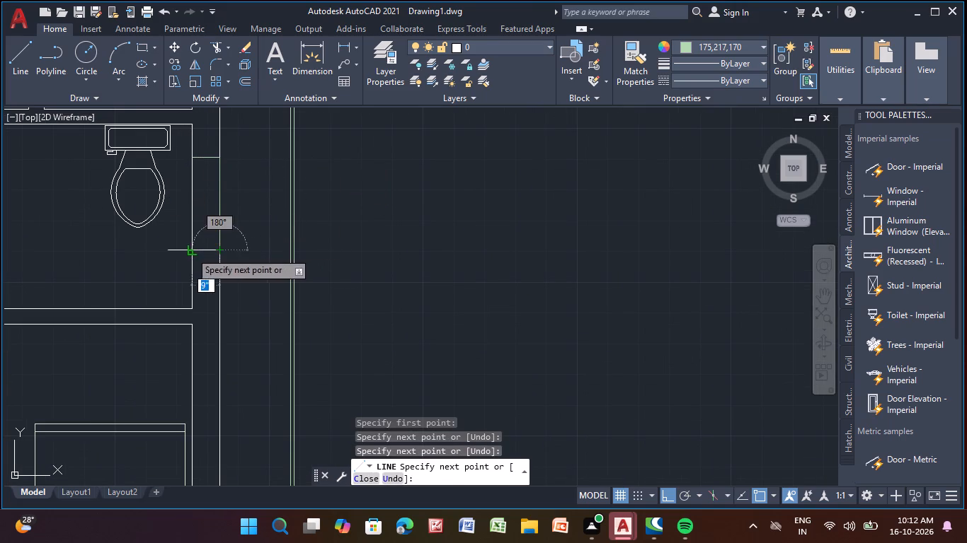
click(186, 252)
click(193, 159)
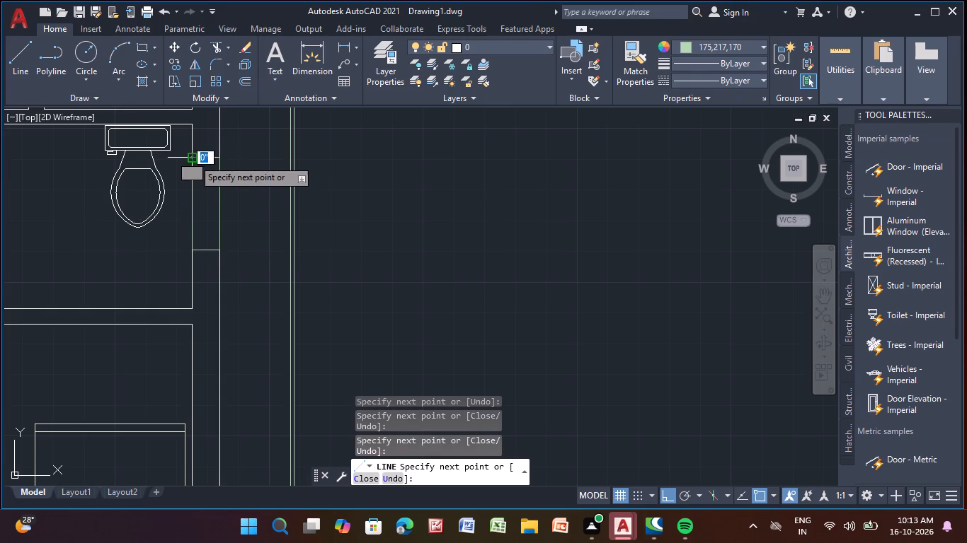
click(209, 156)
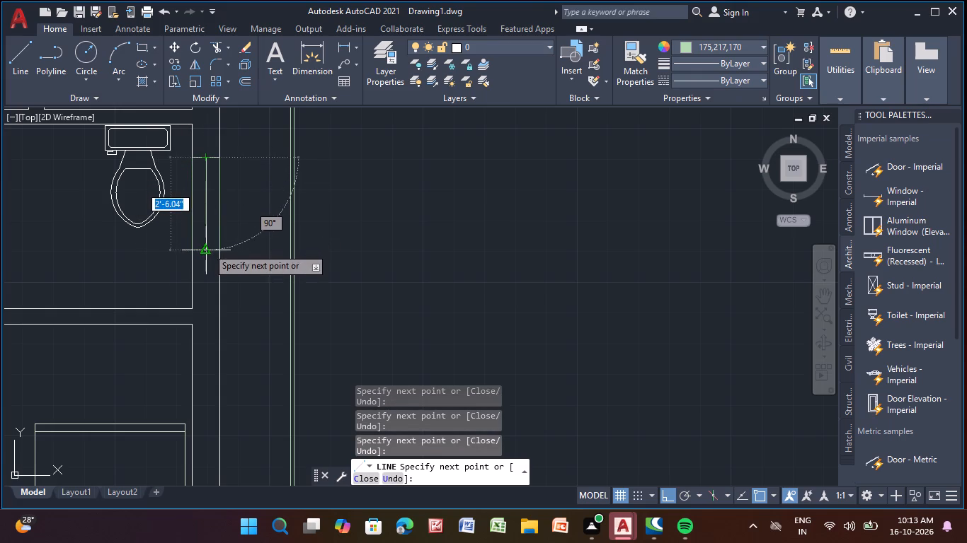
click(207, 247)
right_click(359, 245)
click(398, 252)
Draw a rectangular window about 4'-8" long, with a lengthwise centre line, across the Master Bedroom's right outer wall, beside the bed.
scroll(398, 252, down, 1)
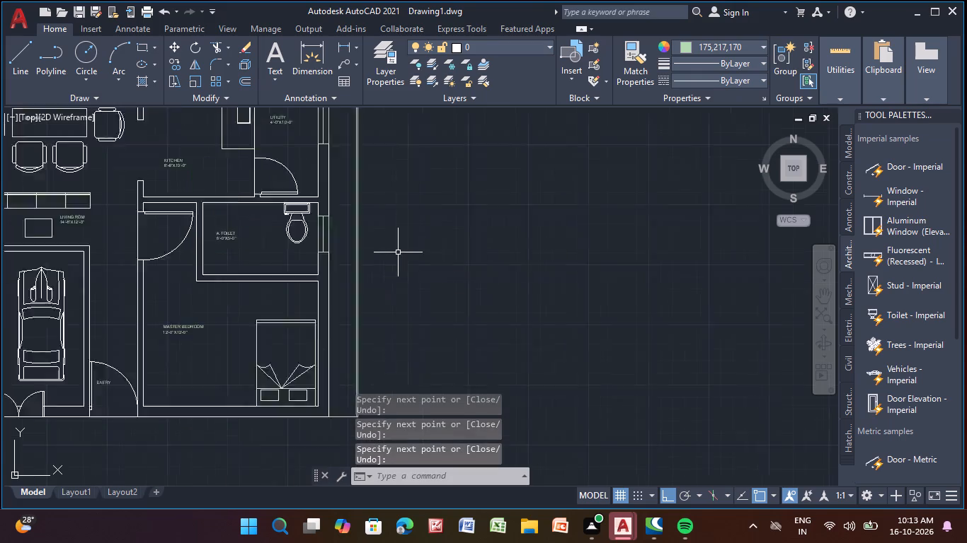
scroll(398, 252, down, 2)
middle_drag(398, 252, 326, 145)
click(20, 64)
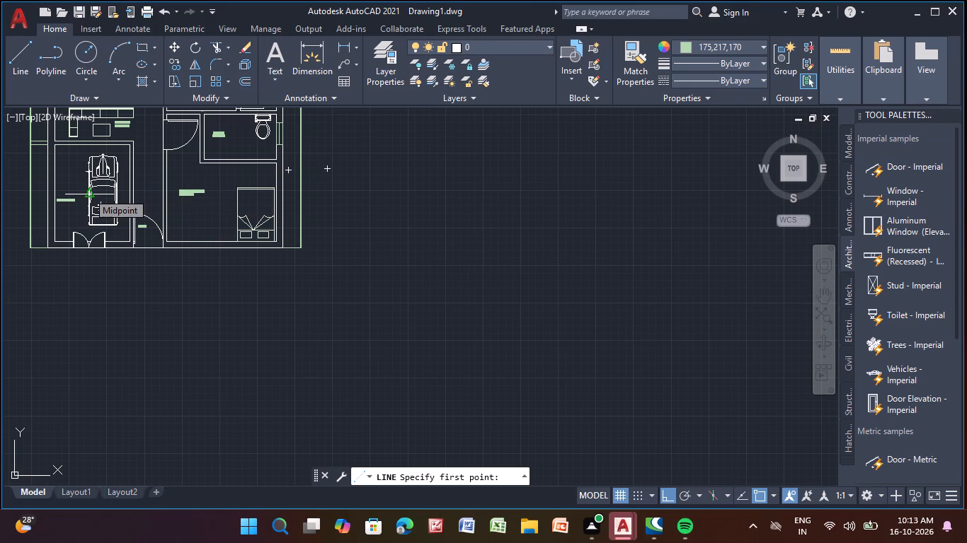
scroll(93, 195, down, 1)
middle_drag(248, 195, 290, 245)
scroll(268, 247, up, 2)
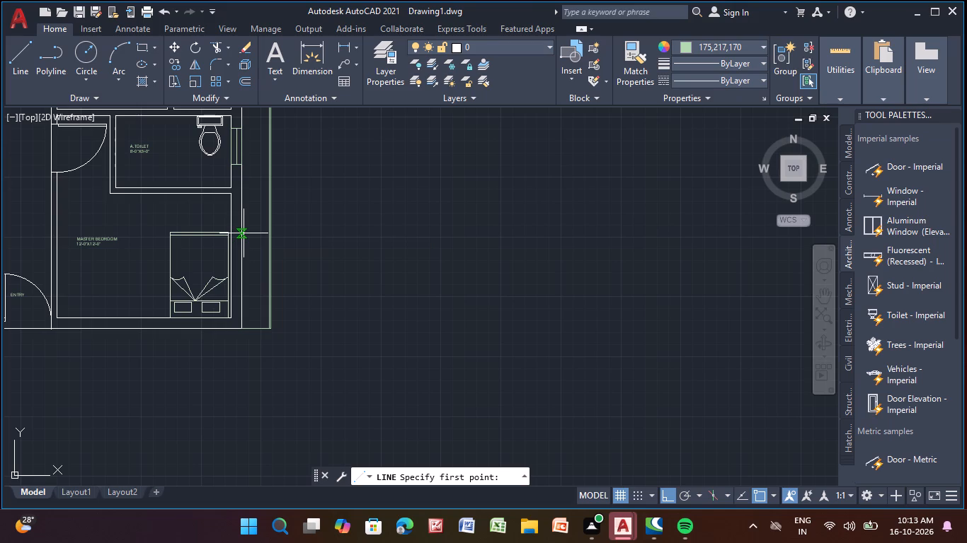
middle_drag(251, 210, 266, 181)
scroll(268, 185, up, 2)
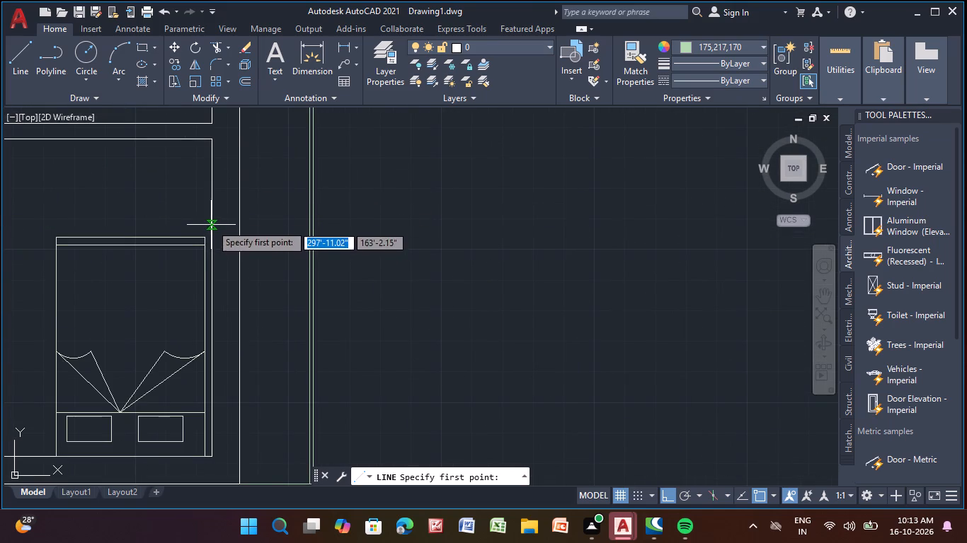
click(212, 224)
click(241, 223)
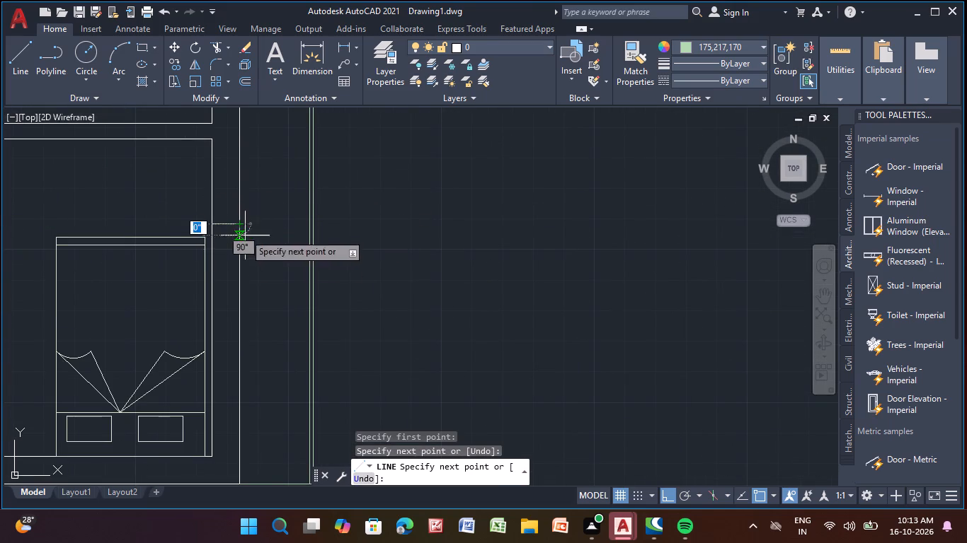
click(240, 397)
click(212, 397)
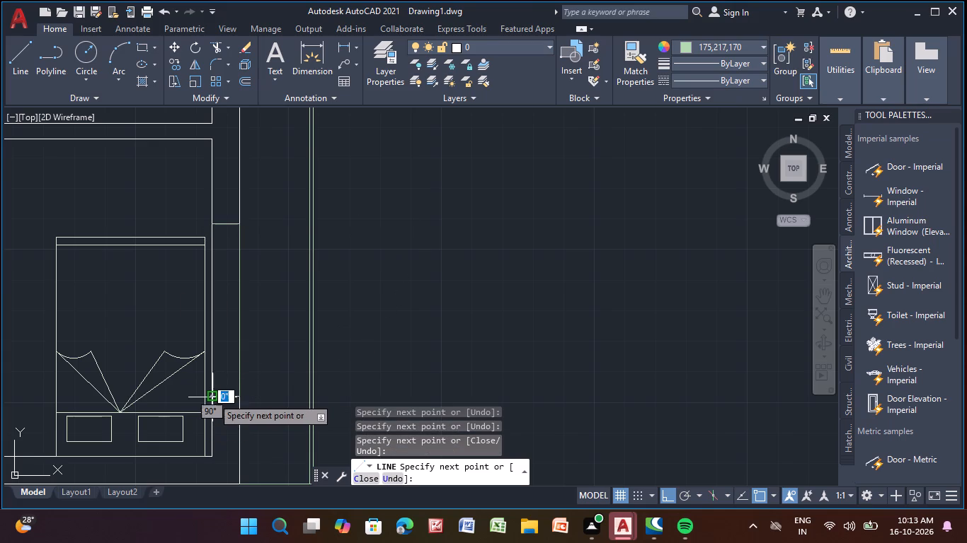
click(211, 227)
click(227, 228)
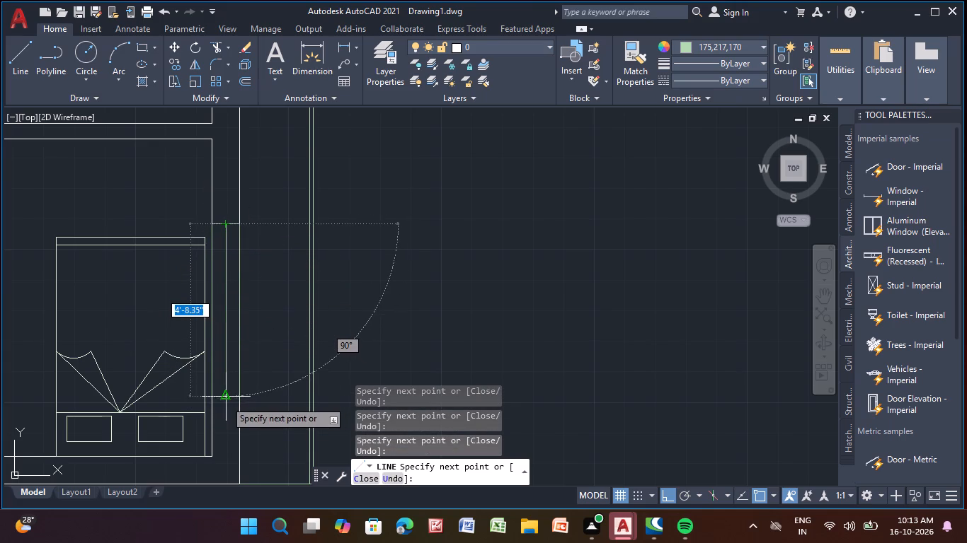
click(225, 400)
right_click(382, 367)
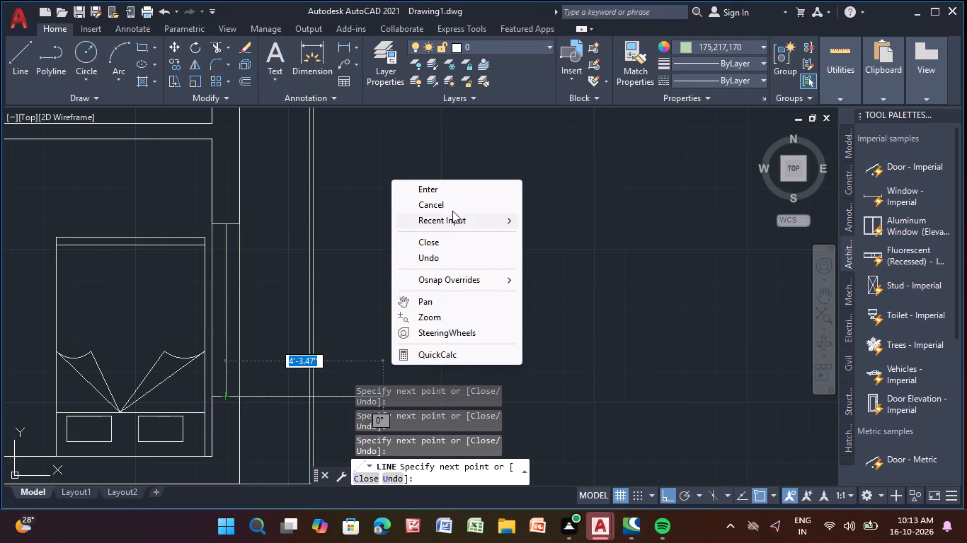
click(450, 187)
Draw a rectangular window about 4'-3" long, with a lengthwise centre line, across the left outer wall beside the dining table.
scroll(450, 187, down, 2)
middle_drag(450, 187, 568, 158)
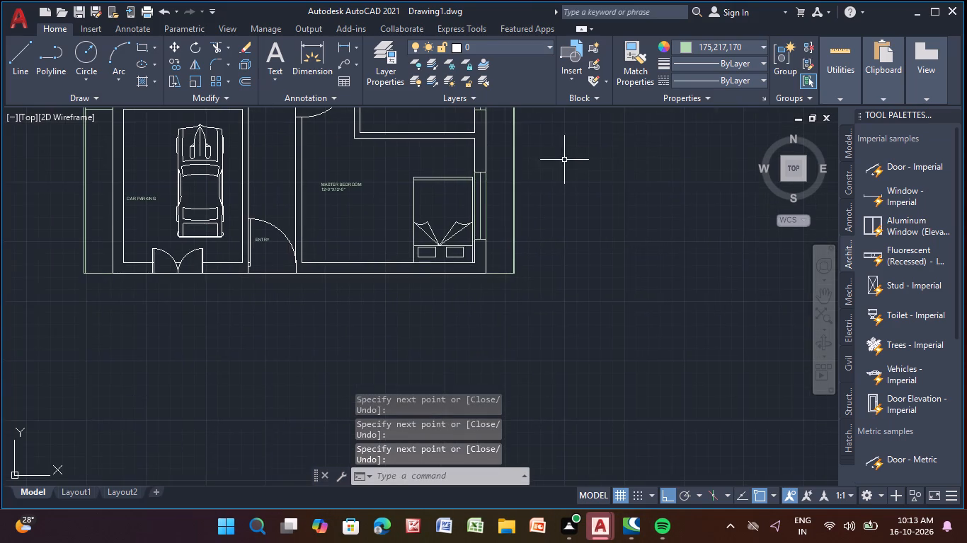
scroll(413, 203, down, 1)
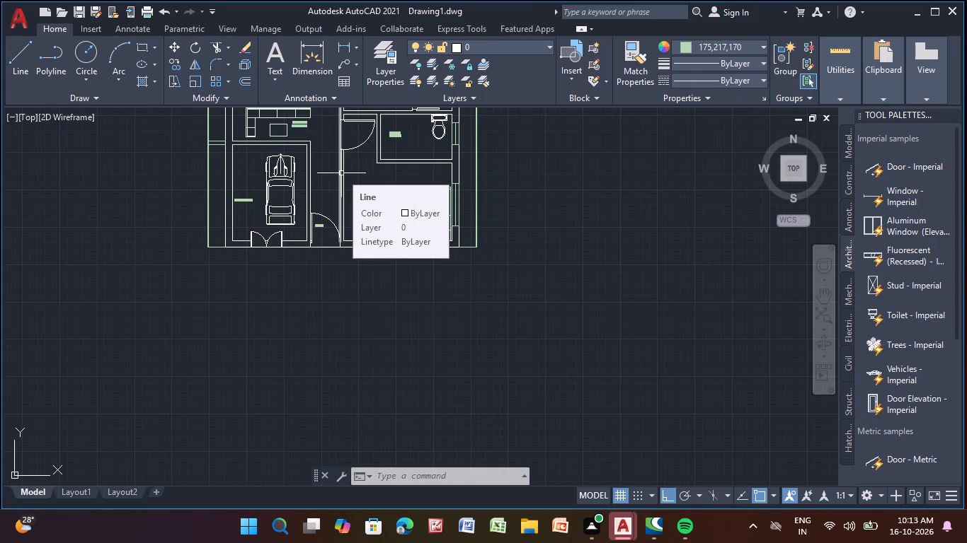
scroll(350, 177, down, 1)
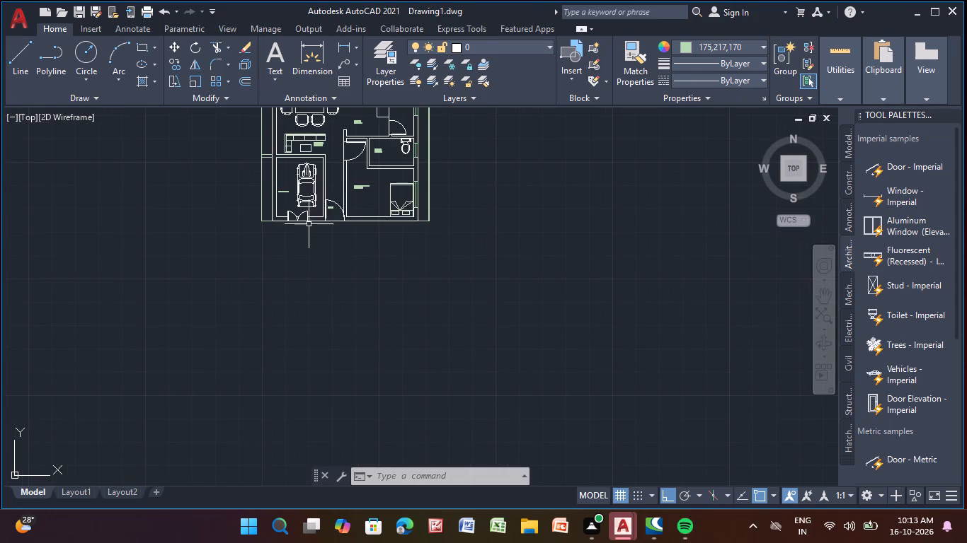
middle_drag(309, 225, 287, 318)
scroll(280, 247, up, 3)
scroll(280, 247, down, 1)
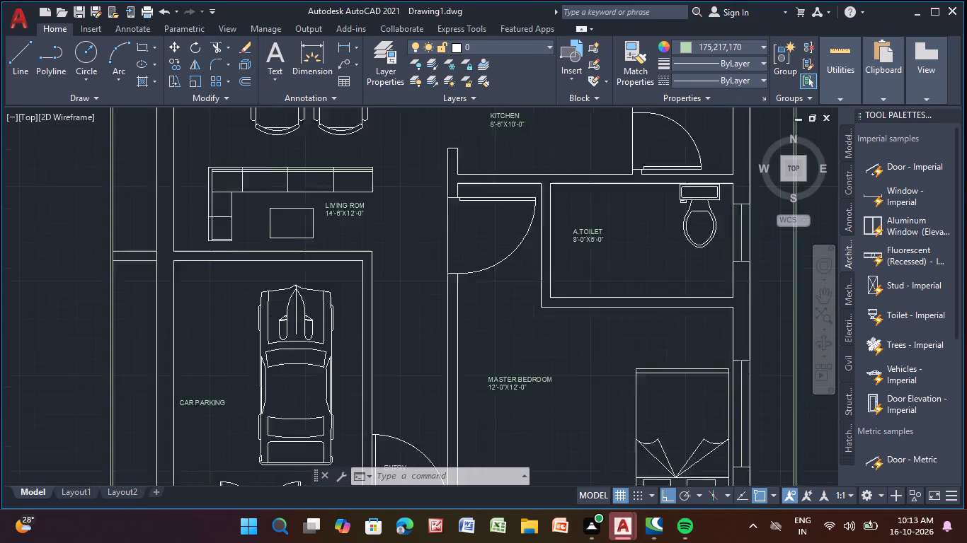
scroll(280, 247, down, 2)
middle_drag(280, 247, 251, 335)
scroll(197, 282, up, 2)
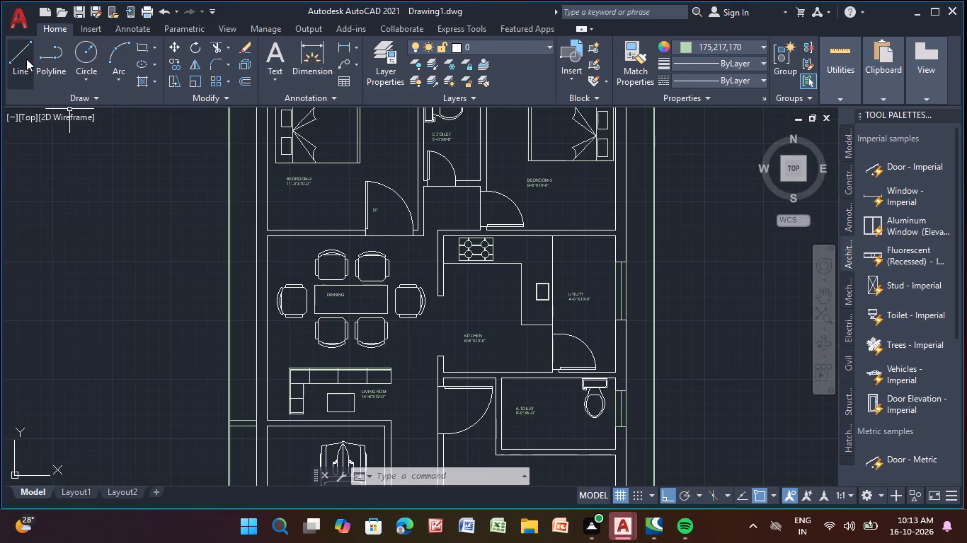
click(27, 59)
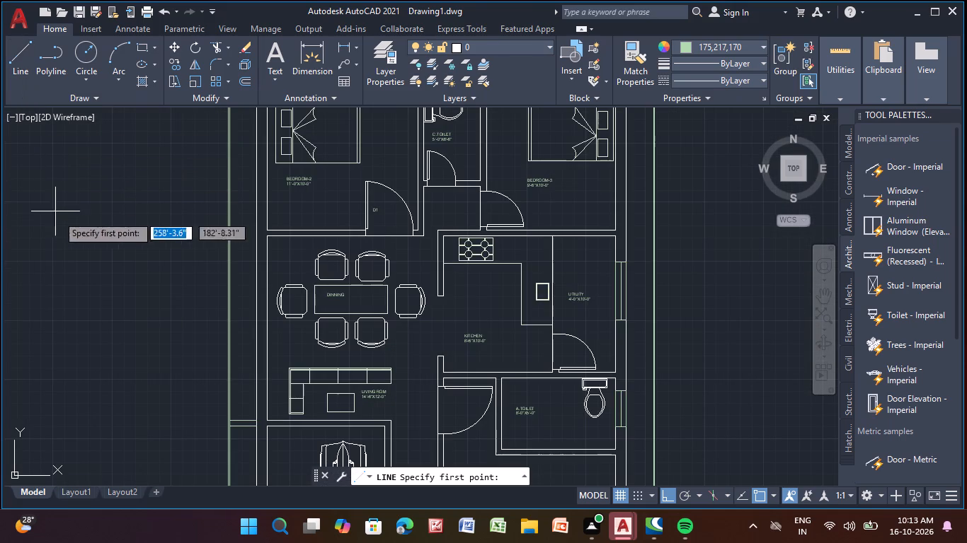
scroll(223, 341, up, 1)
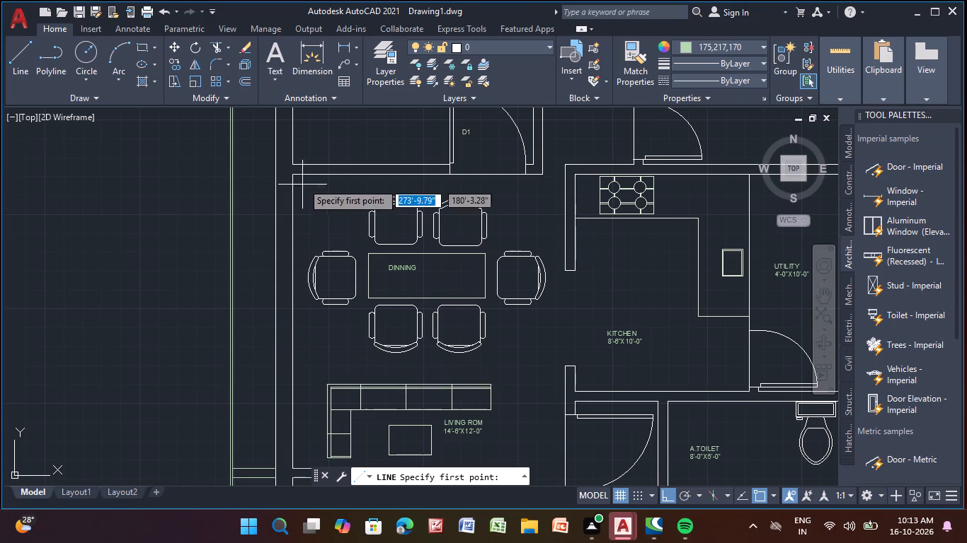
click(275, 202)
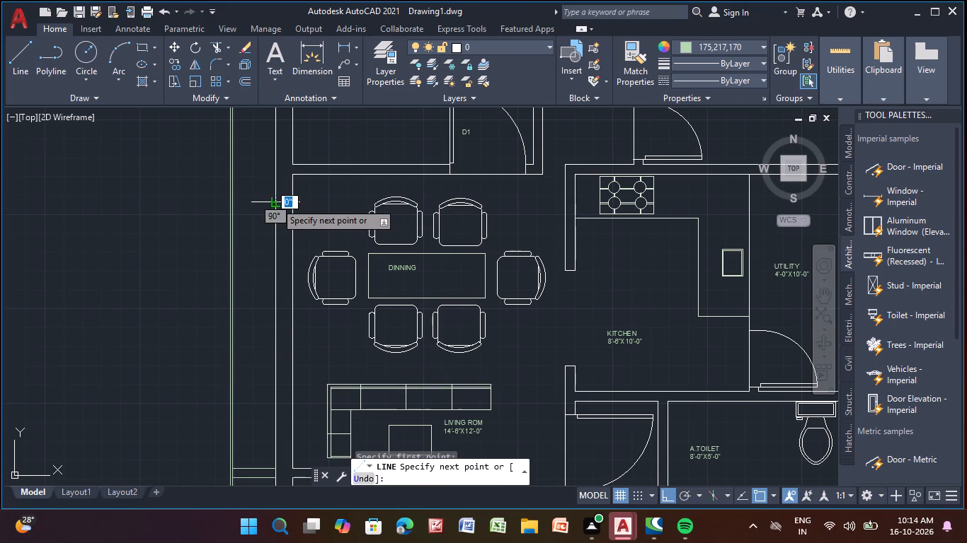
click(291, 203)
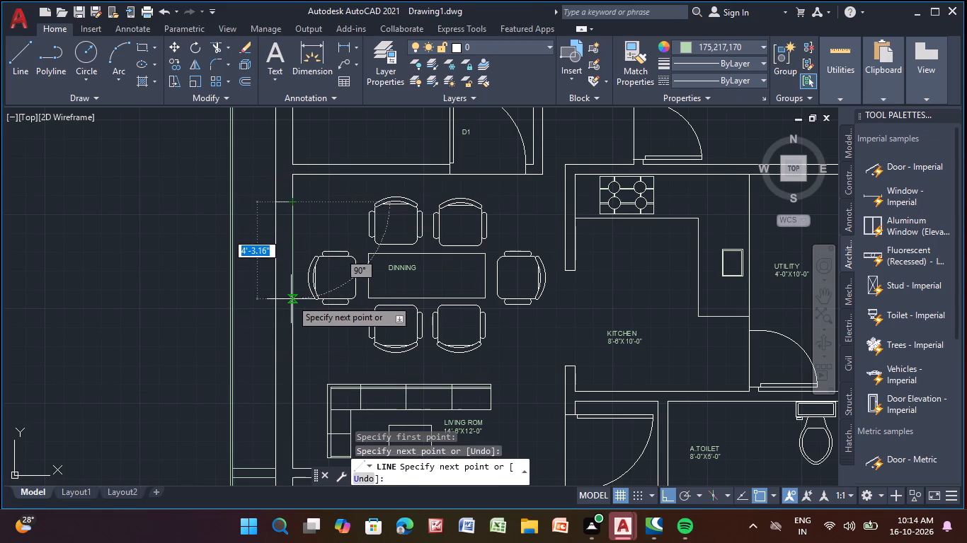
click(291, 299)
click(275, 299)
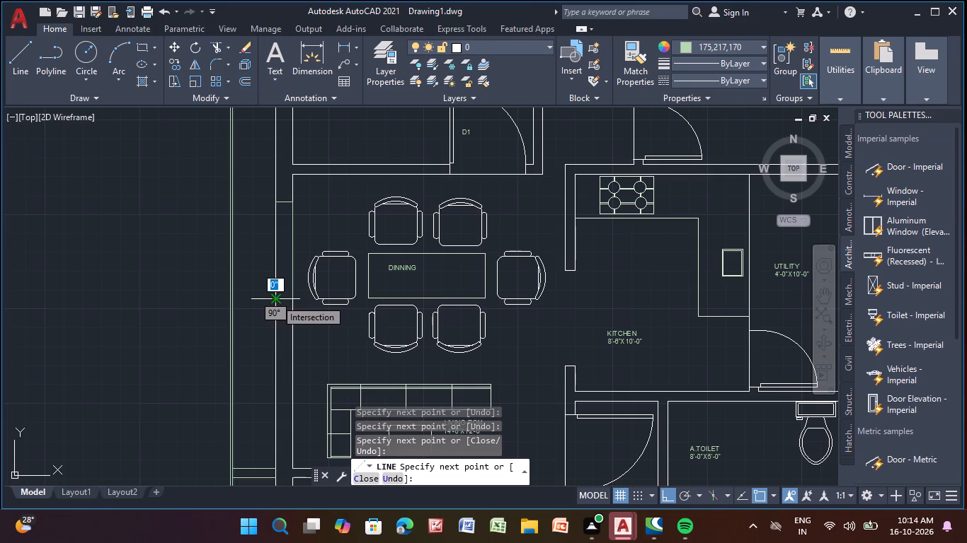
click(274, 202)
click(287, 200)
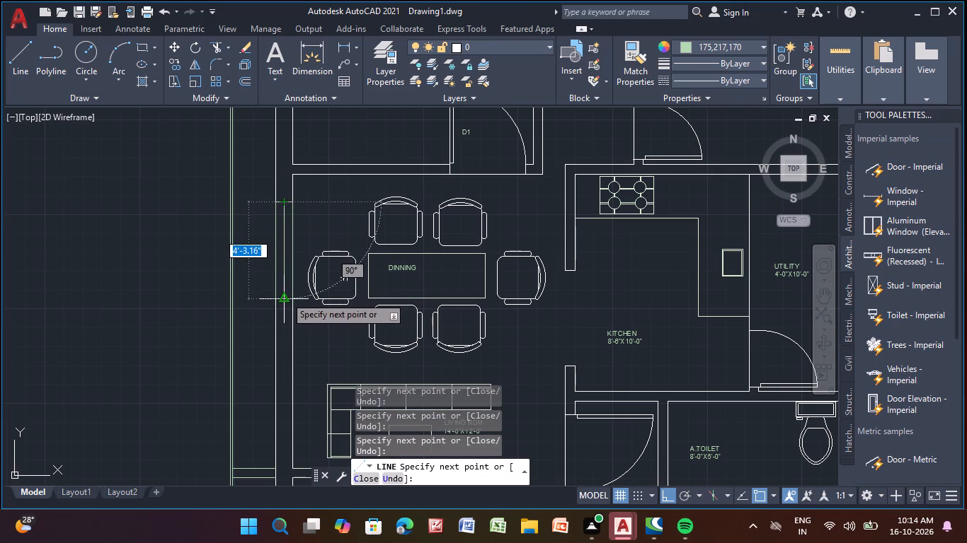
click(285, 296)
right_click(285, 297)
click(308, 305)
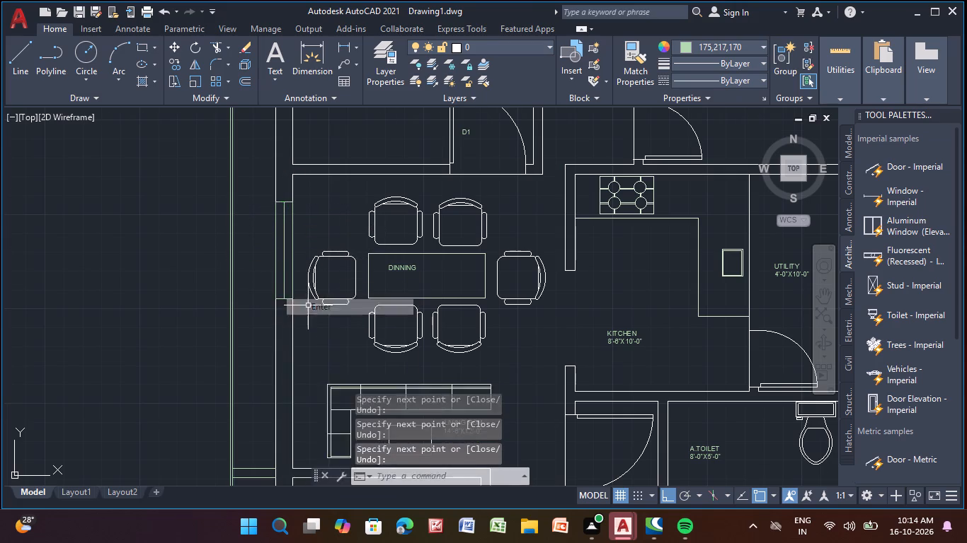
Draw a rectangular window about 4'-0" long, with a lengthwise centre line, across the left outer wall beside the living room sofa.
scroll(308, 305, down, 2)
middle_drag(308, 305, 270, 168)
scroll(270, 168, up, 2)
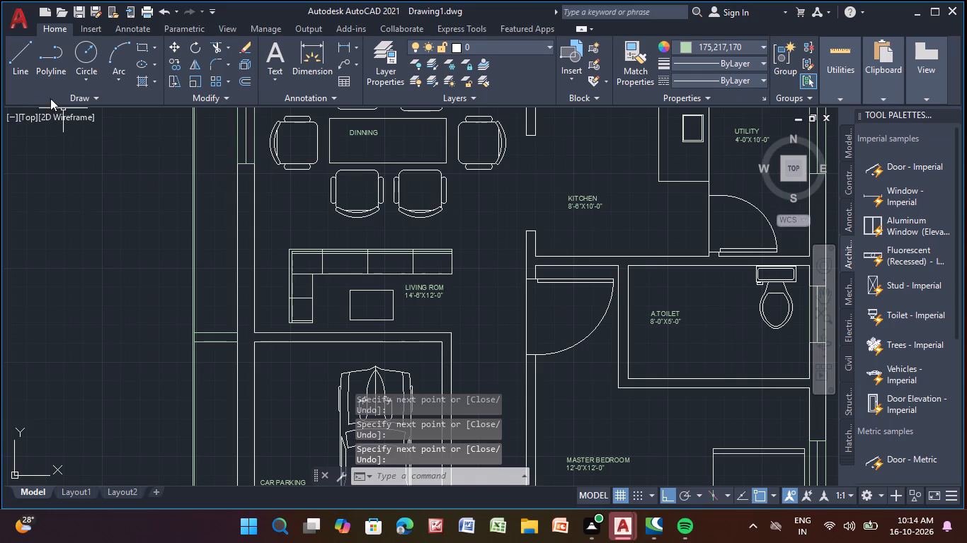
click(20, 49)
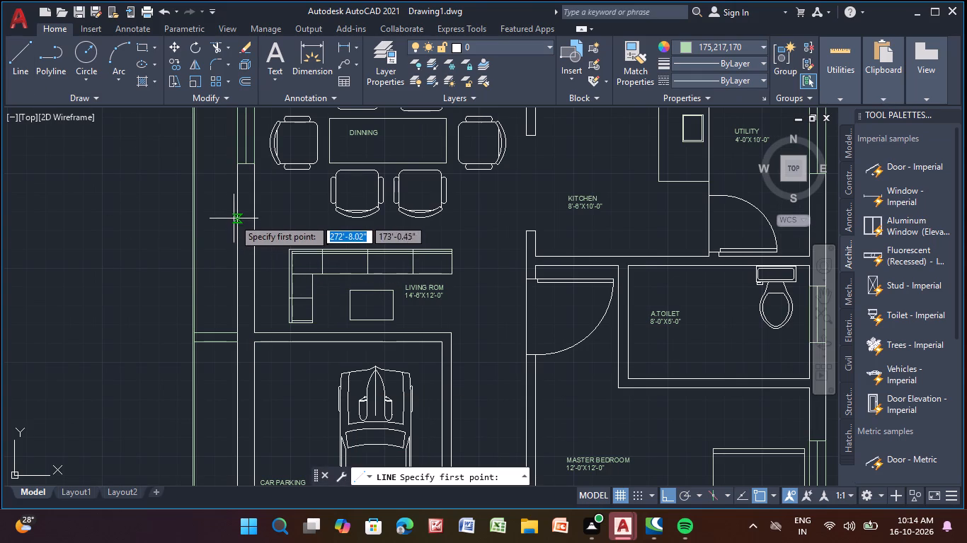
click(235, 216)
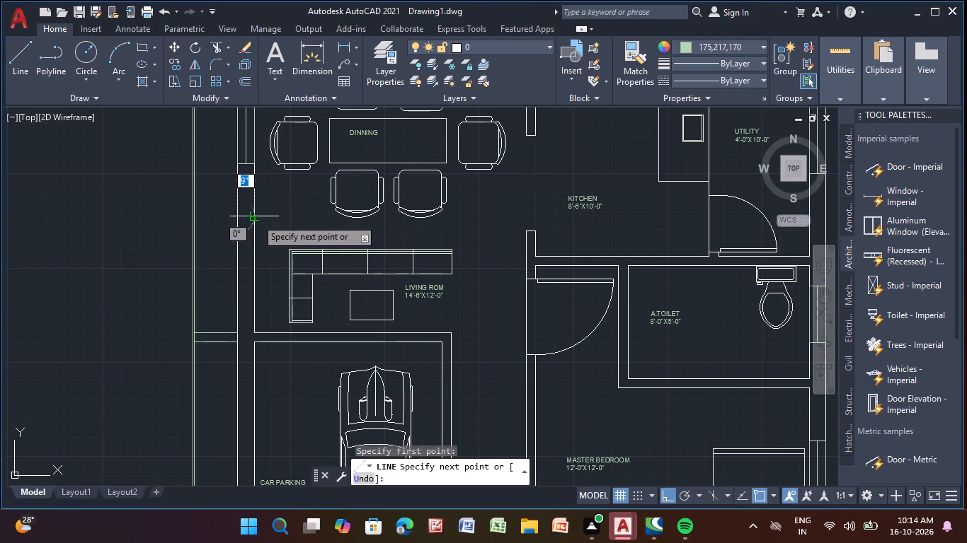
click(252, 216)
click(255, 307)
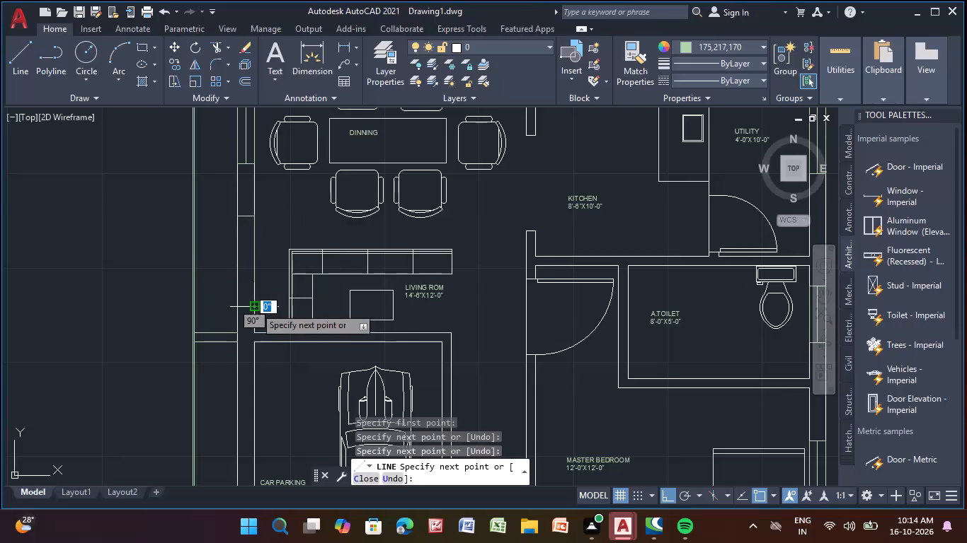
click(239, 306)
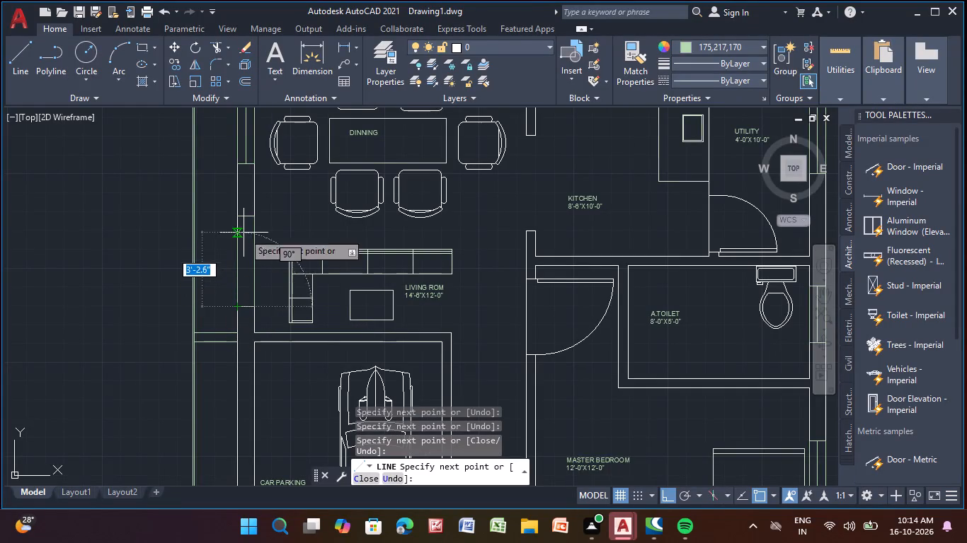
click(236, 218)
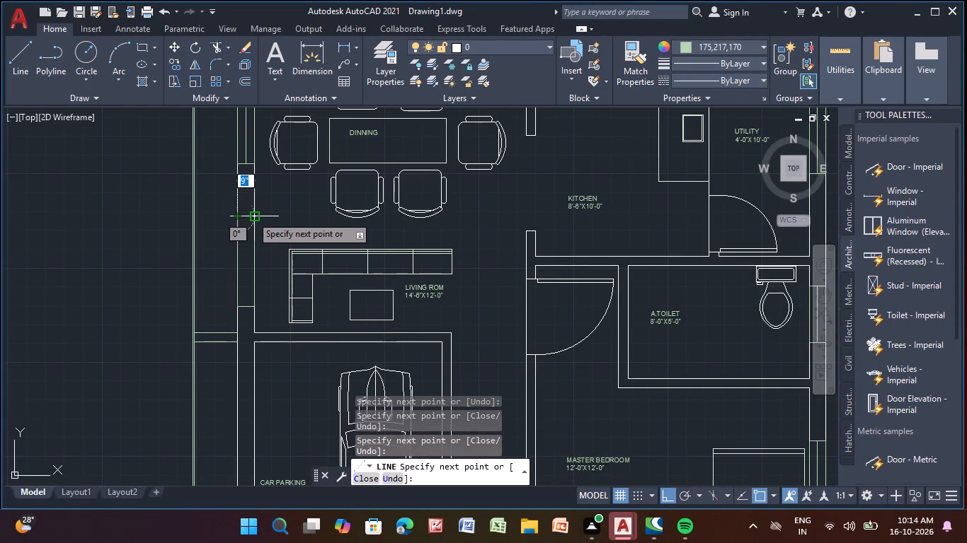
click(241, 216)
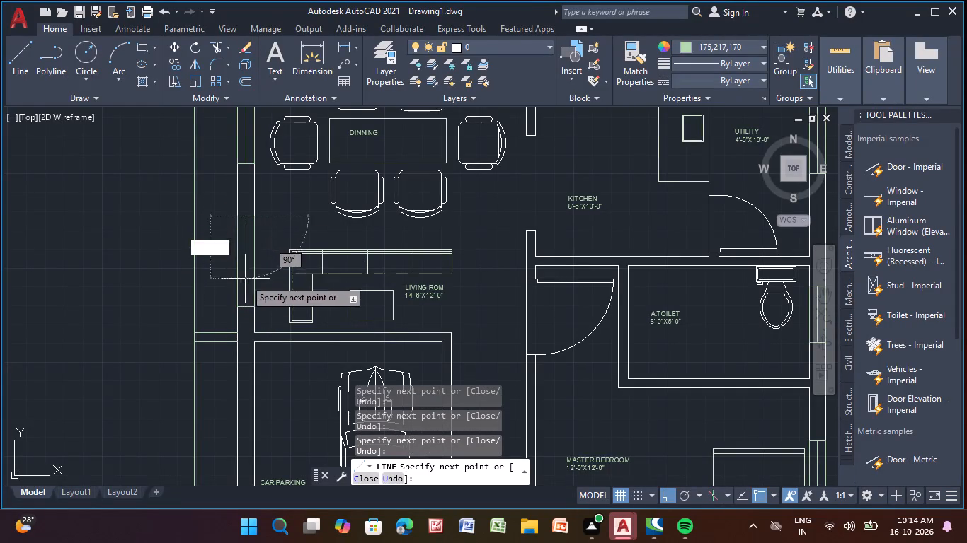
middle_drag(246, 303, 230, 267)
scroll(230, 267, up, 3)
middle_drag(230, 267, 227, 266)
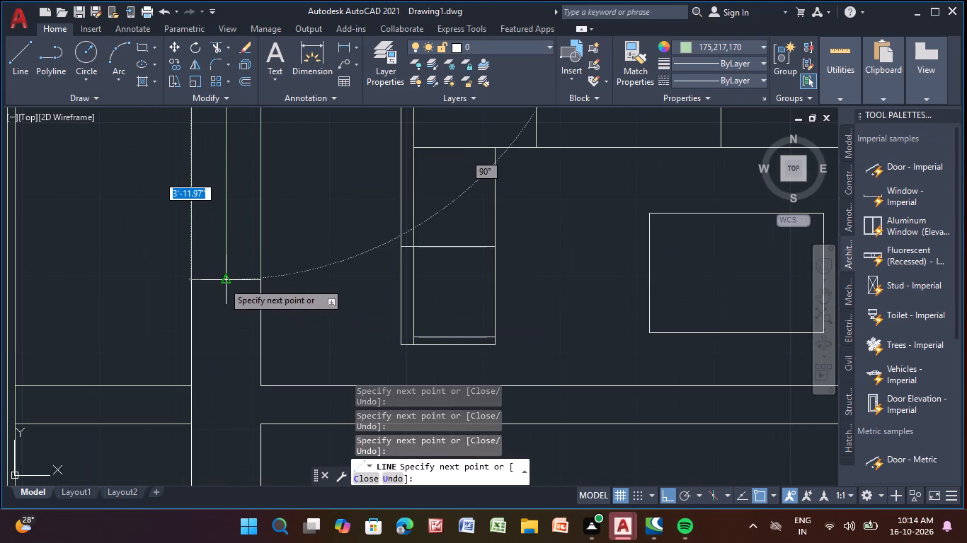
click(223, 282)
right_click(307, 258)
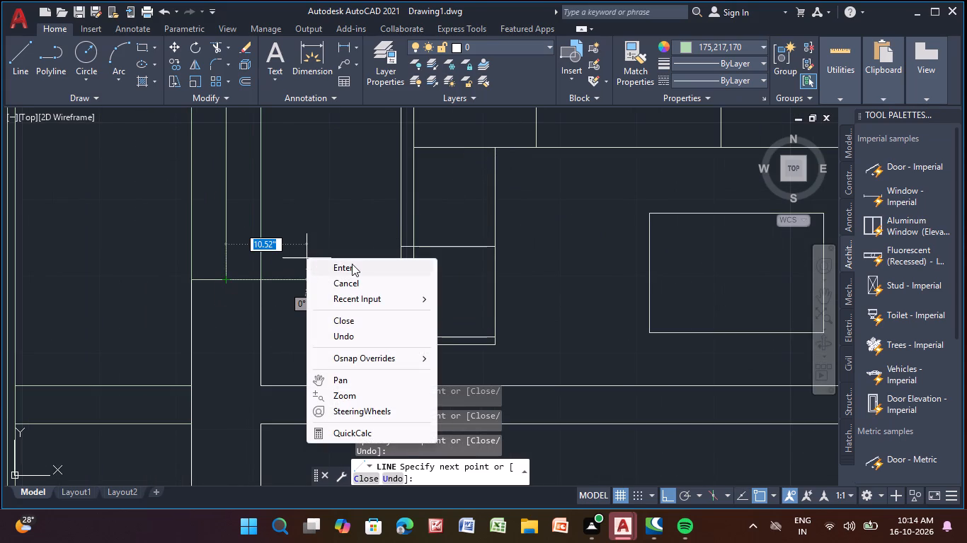
click(352, 264)
Set the current object colour to the purple 169,83,160.
scroll(352, 264, down, 4)
middle_drag(352, 264, 181, 293)
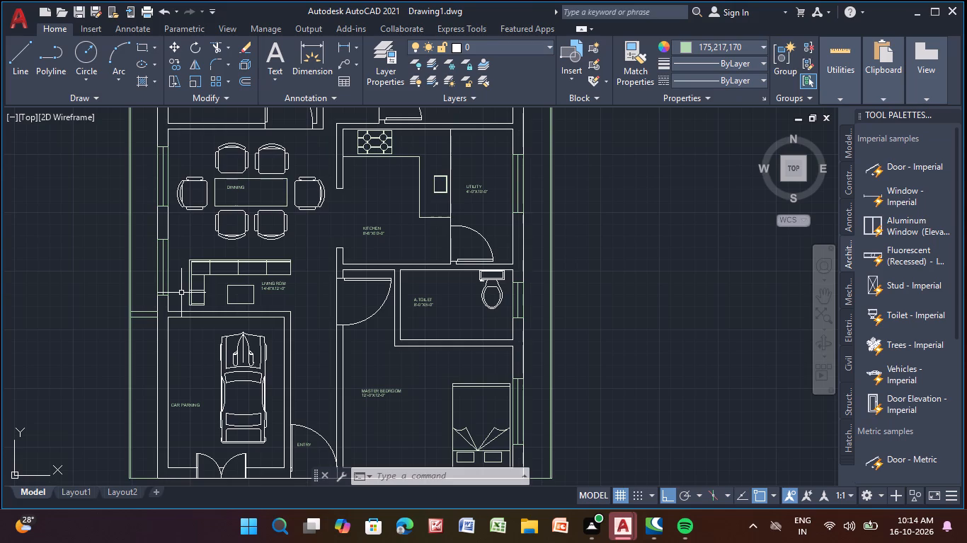
scroll(181, 293, up, 1)
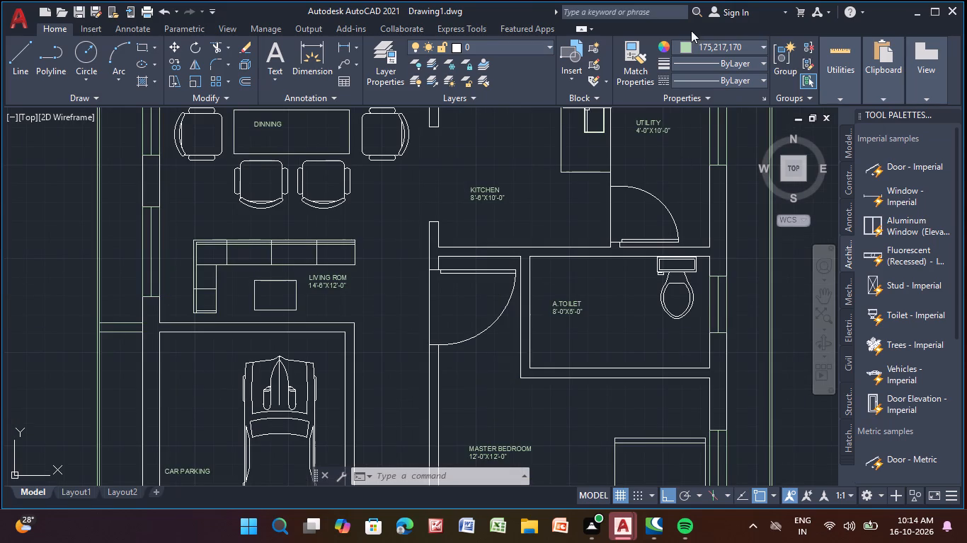
click(722, 49)
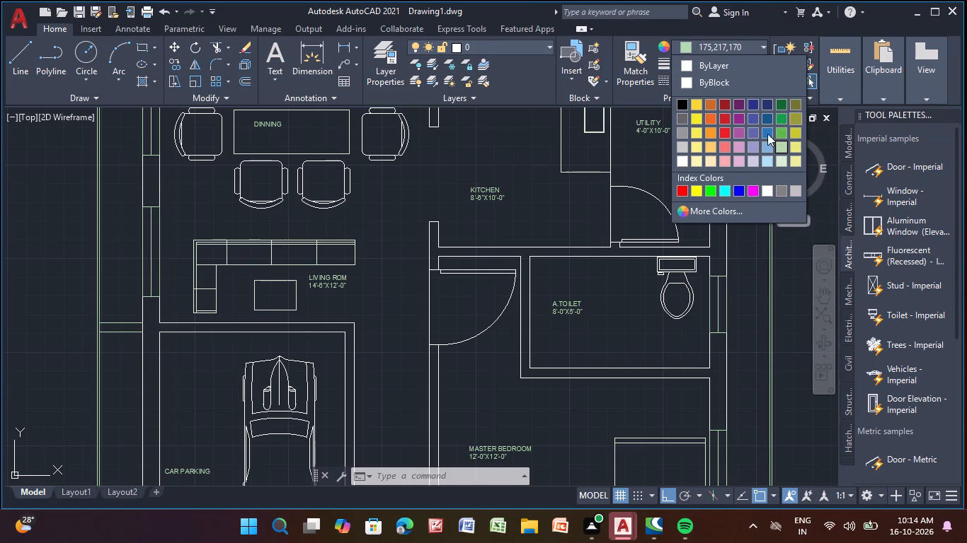
click(738, 131)
Add the text label D2 inside the door swing of the small room between the two upper bedrooms.
scroll(371, 230, down, 1)
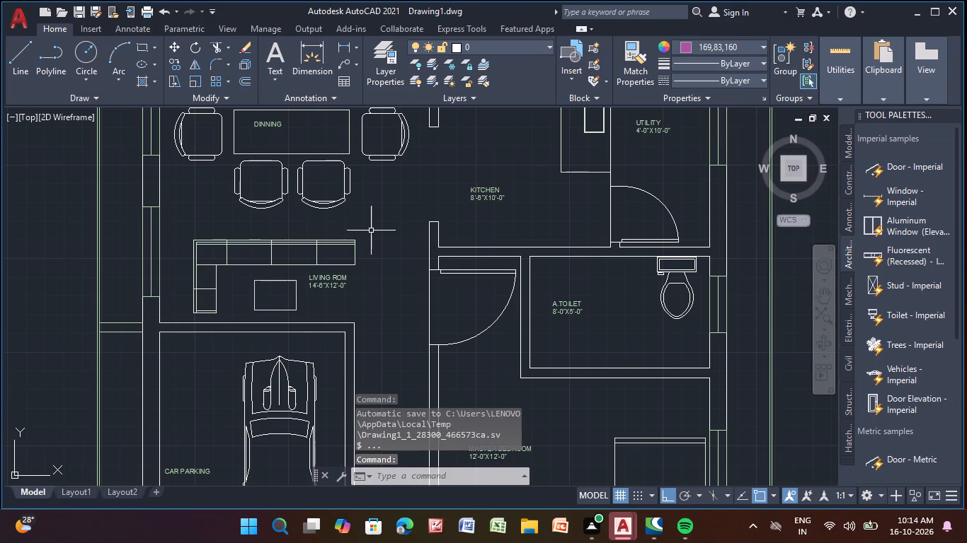
scroll(362, 247, down, 1)
middle_drag(327, 187, 261, 281)
scroll(281, 253, up, 4)
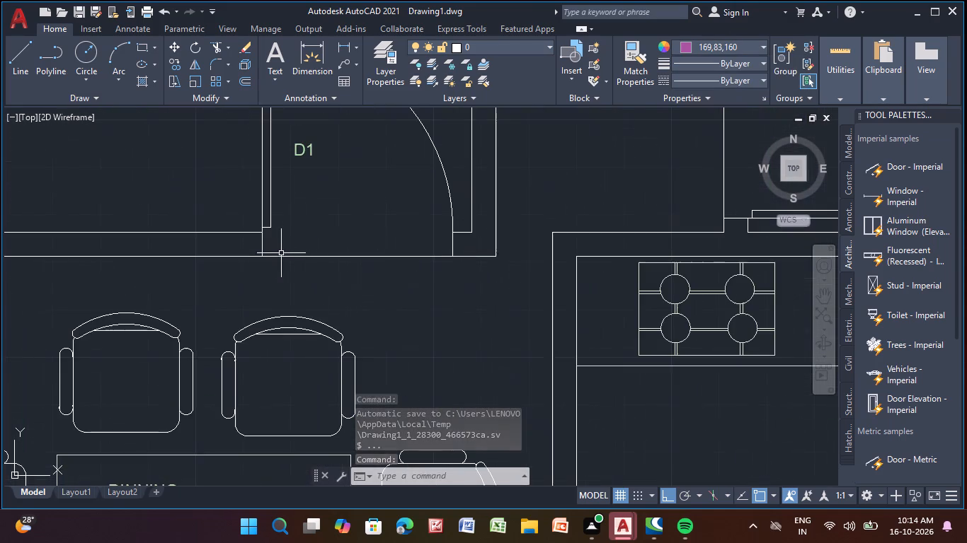
middle_drag(282, 213, 201, 265)
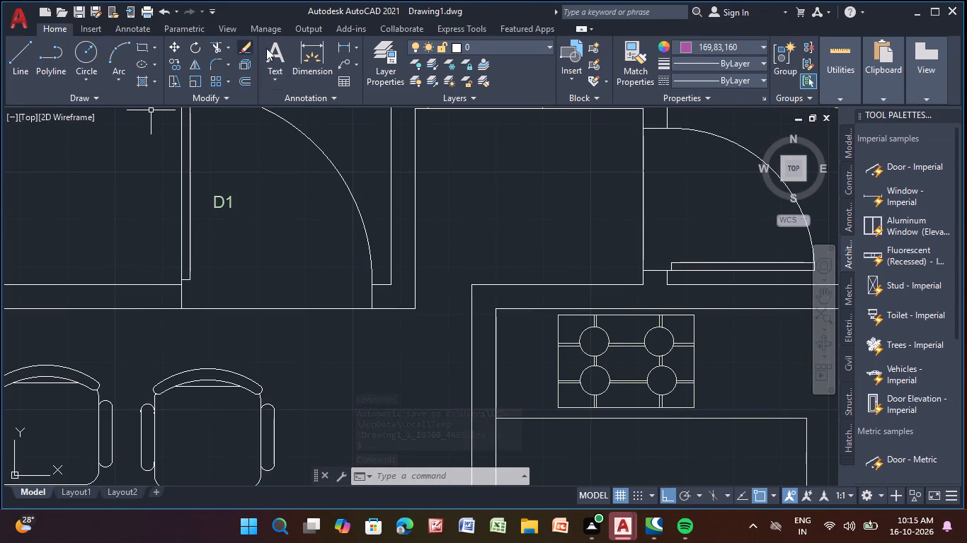
click(274, 50)
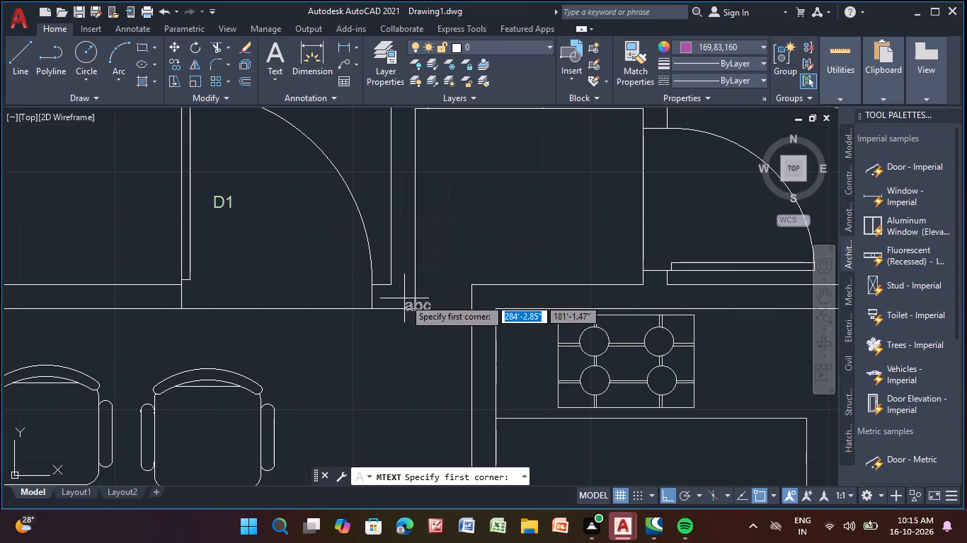
middle_drag(388, 325, 350, 370)
middle_drag(462, 236, 379, 351)
click(339, 191)
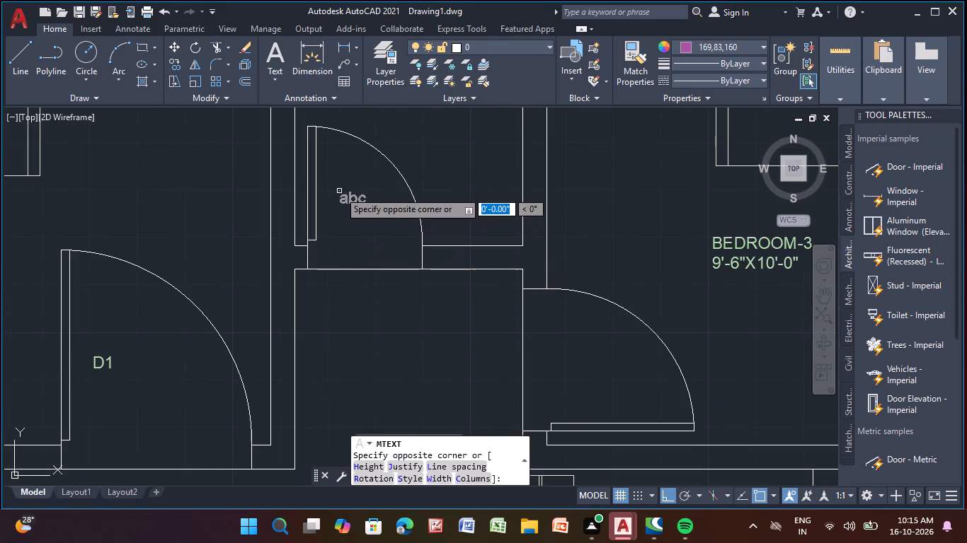
click(397, 229)
key(d)
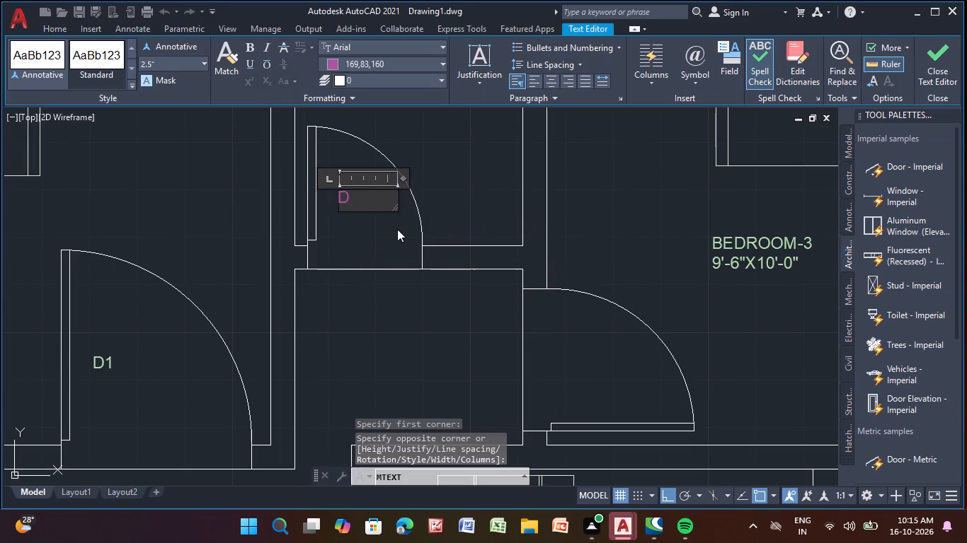
key(2)
key(Return)
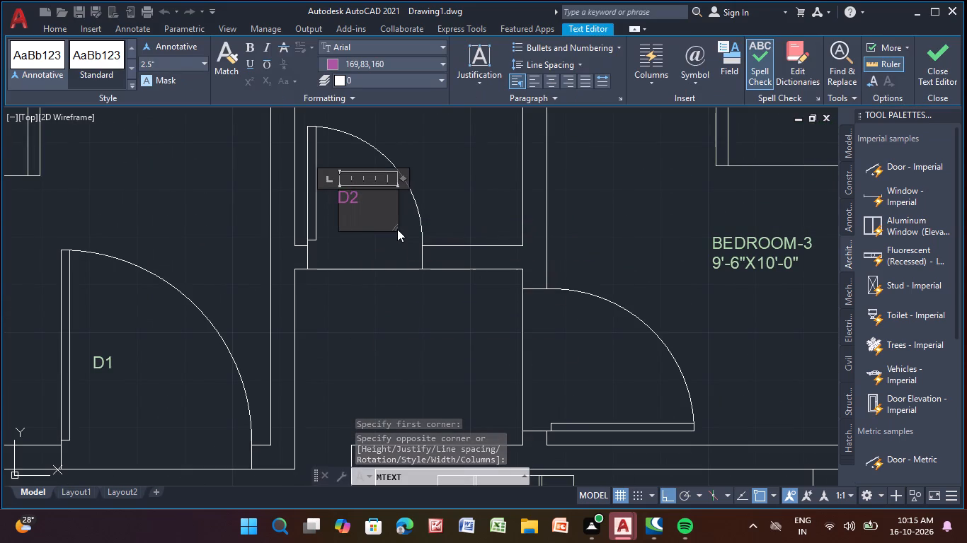
right_click(397, 229)
drag(364, 293, 365, 300)
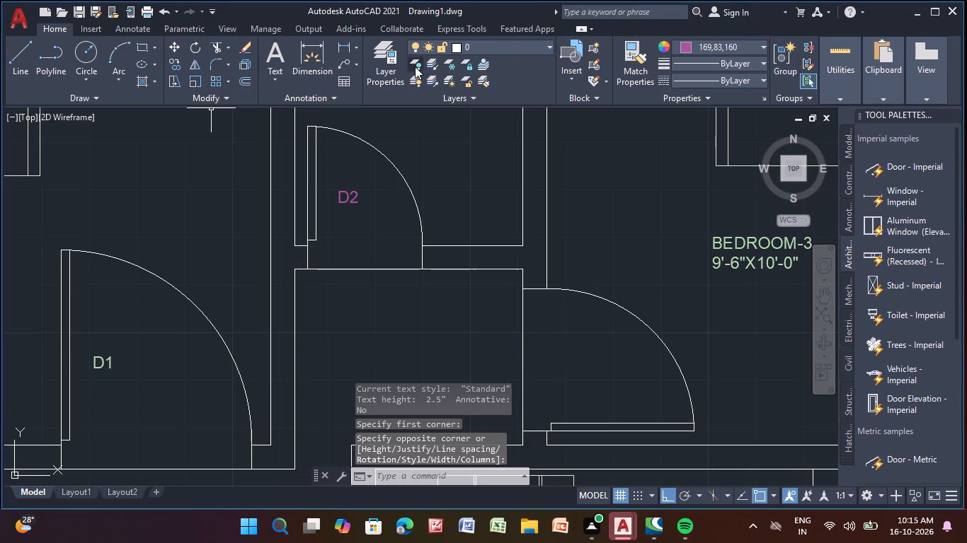
Add the text label D1 inside the swing of the Bedroom-3 door.
click(280, 47)
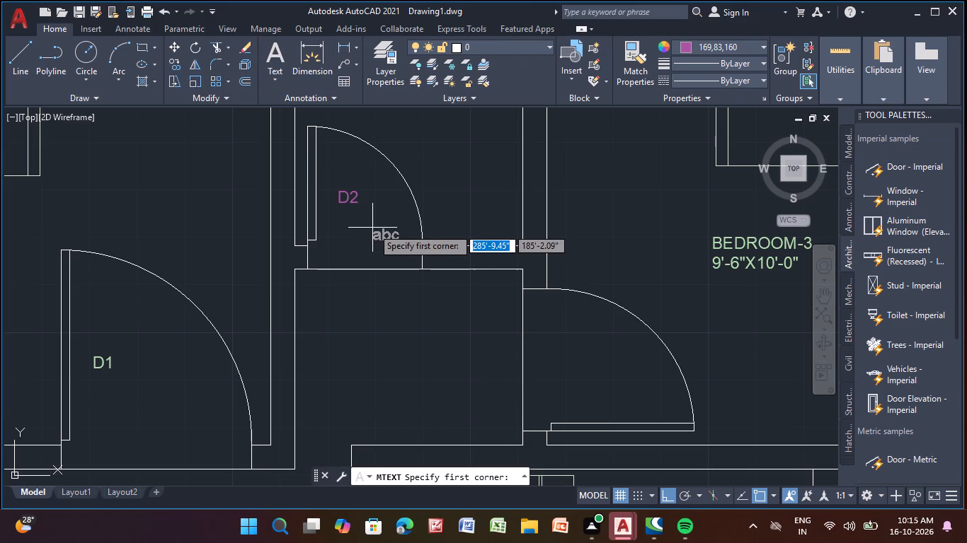
click(557, 350)
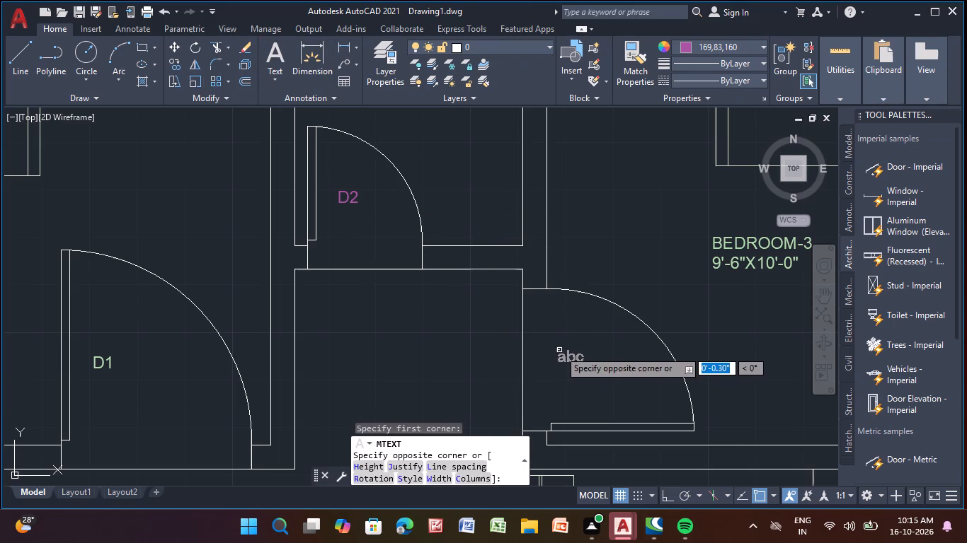
click(622, 383)
text(d1)
key(Return)
right_click(622, 383)
click(430, 358)
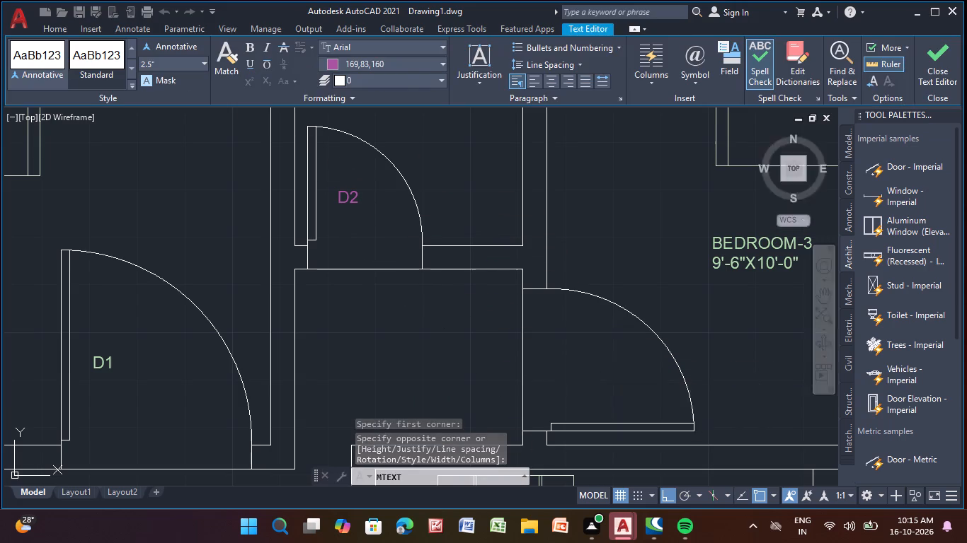
Add the text label D2 inside the swing of the door between the Kitchen and the Utility.
scroll(430, 358, down, 3)
middle_drag(430, 358, 254, 66)
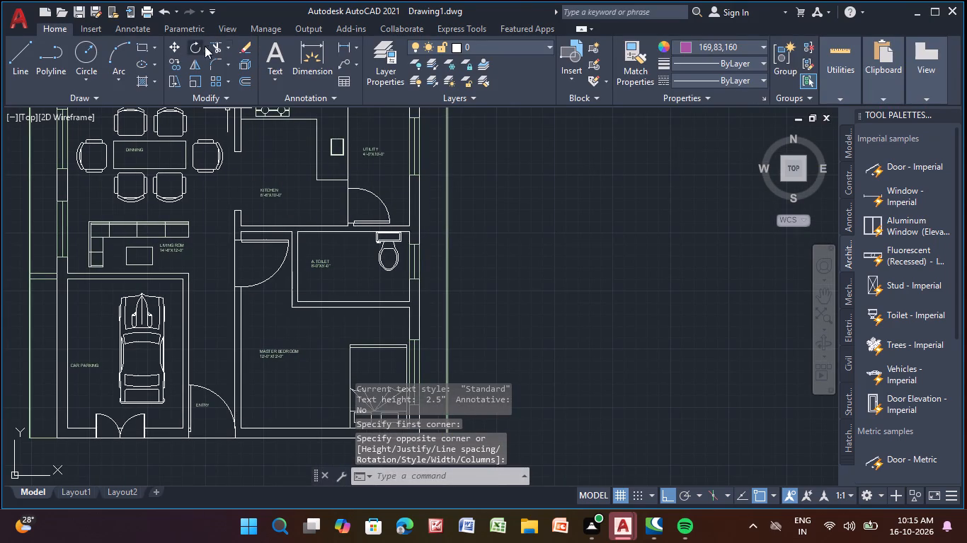
click(279, 54)
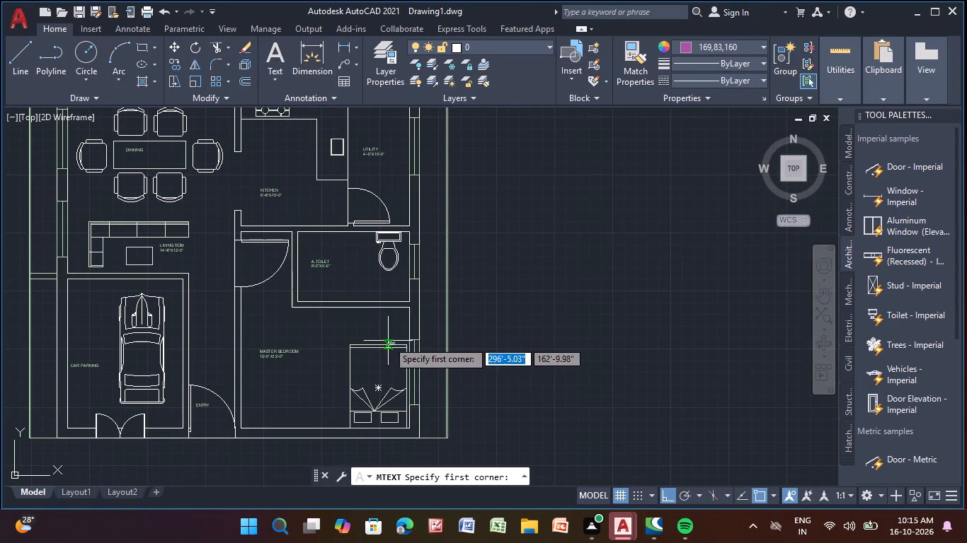
scroll(360, 202, up, 2)
click(352, 203)
click(396, 244)
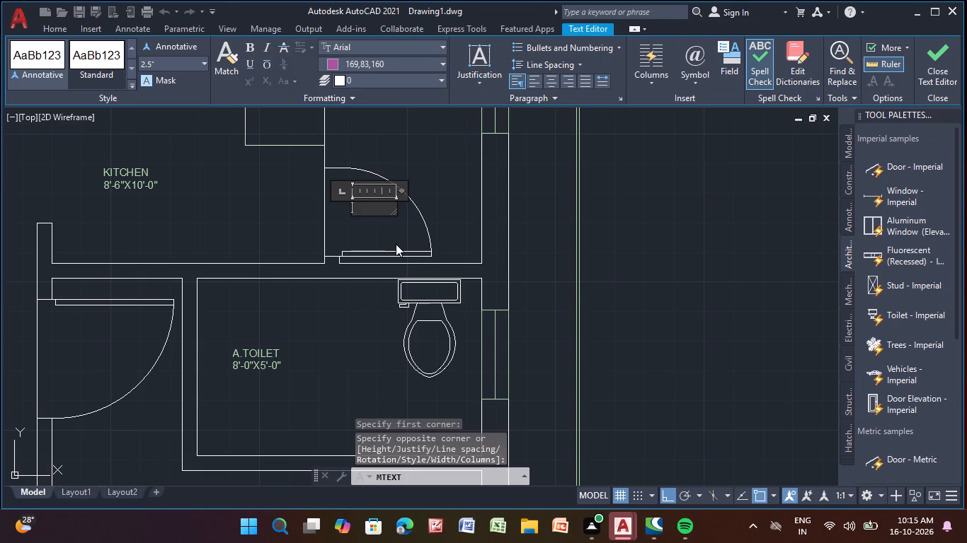
text(d2)
key(Return)
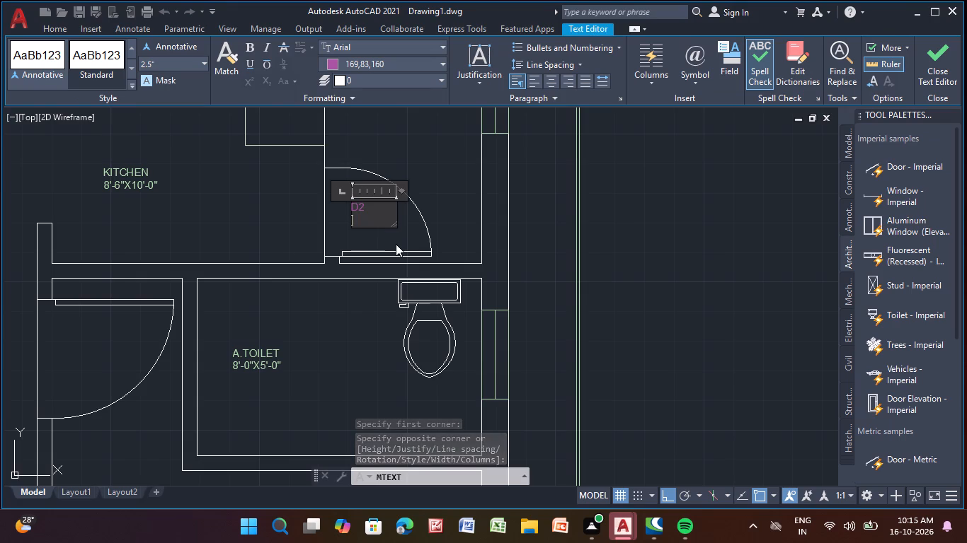
right_click(396, 244)
click(223, 206)
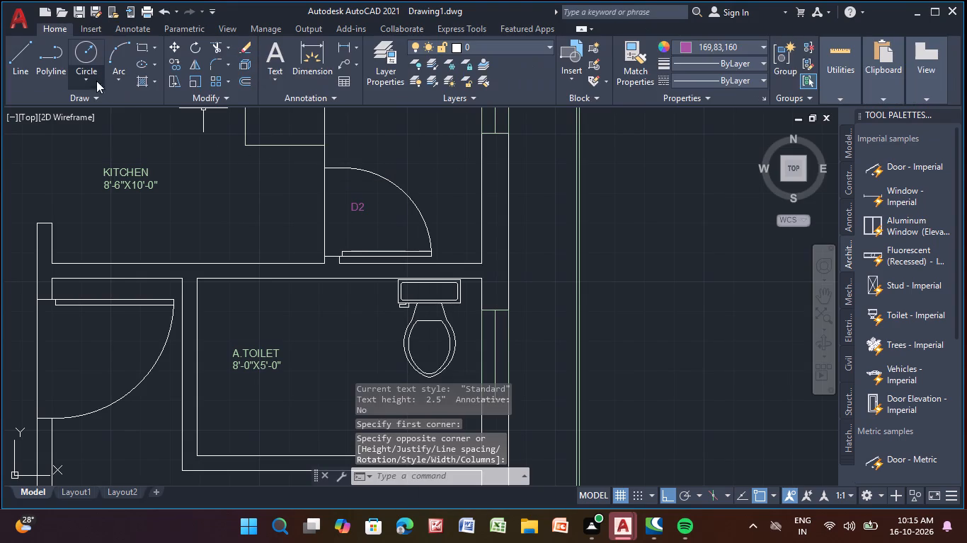
Add the text label D1 inside the swing of the Master Bedroom door beside the A.Toilet.
click(275, 54)
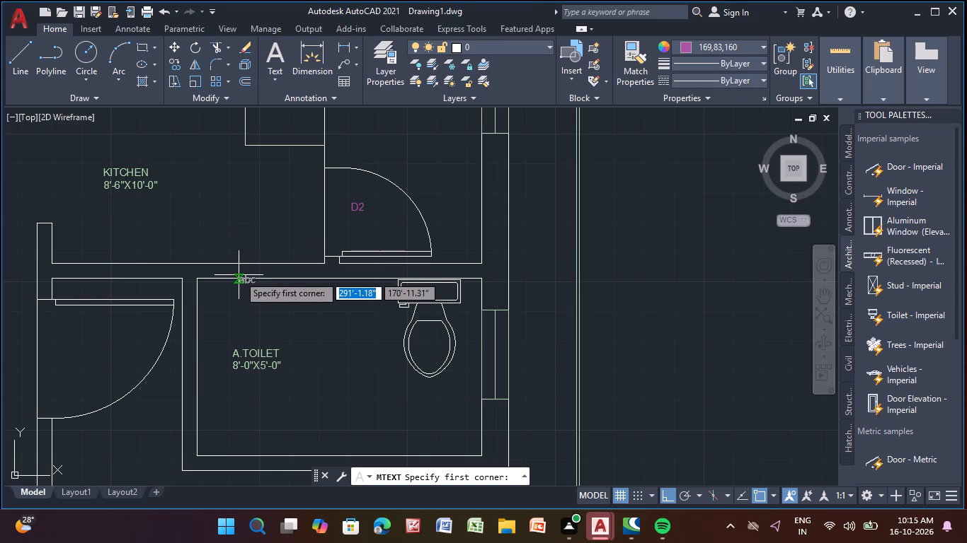
scroll(239, 275, up, 2)
scroll(239, 275, down, 2)
middle_drag(239, 275, 376, 303)
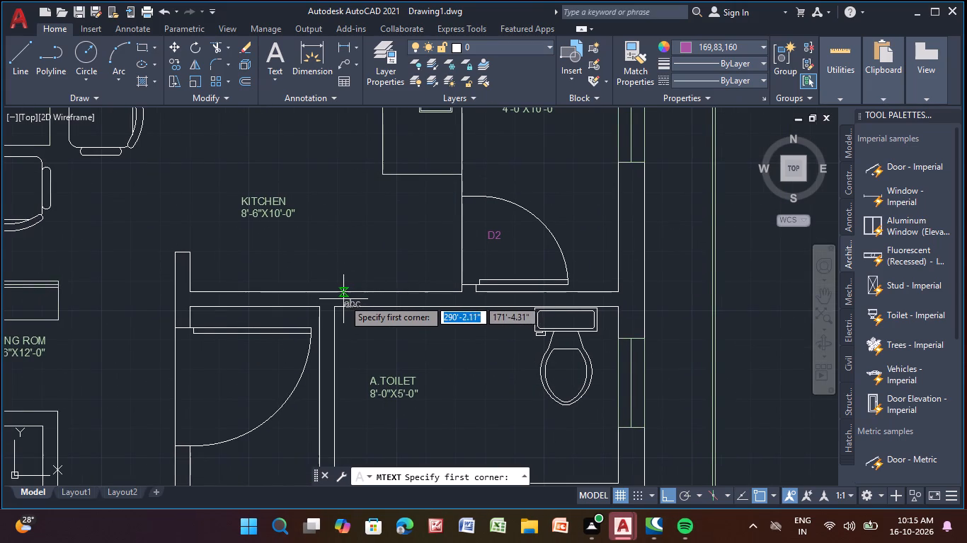
click(204, 366)
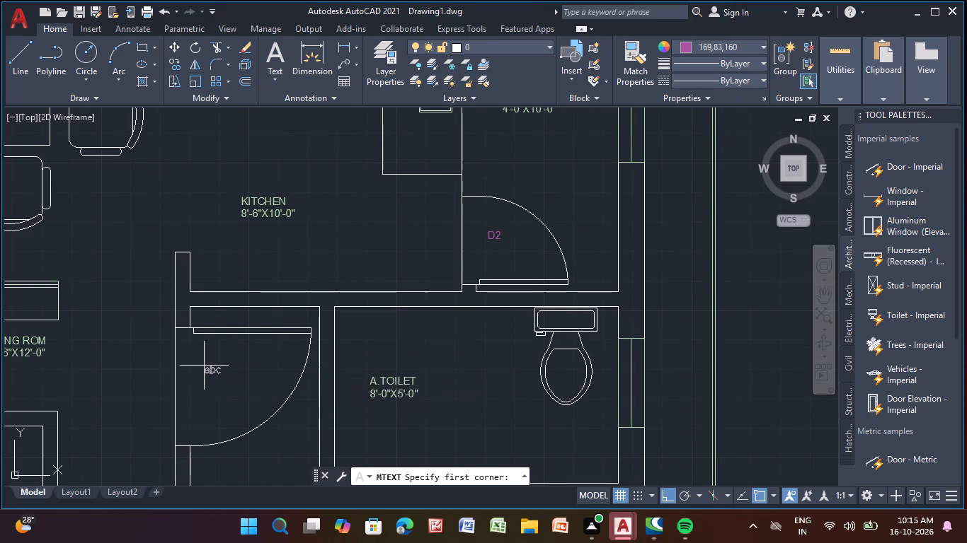
click(237, 390)
text(d1)
key(Return)
right_click(236, 389)
right_click(236, 389)
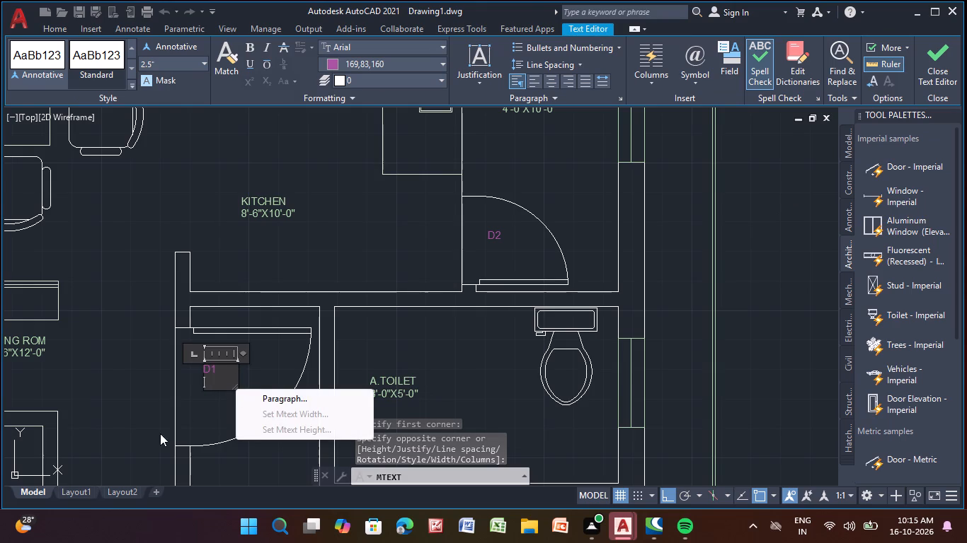
click(187, 418)
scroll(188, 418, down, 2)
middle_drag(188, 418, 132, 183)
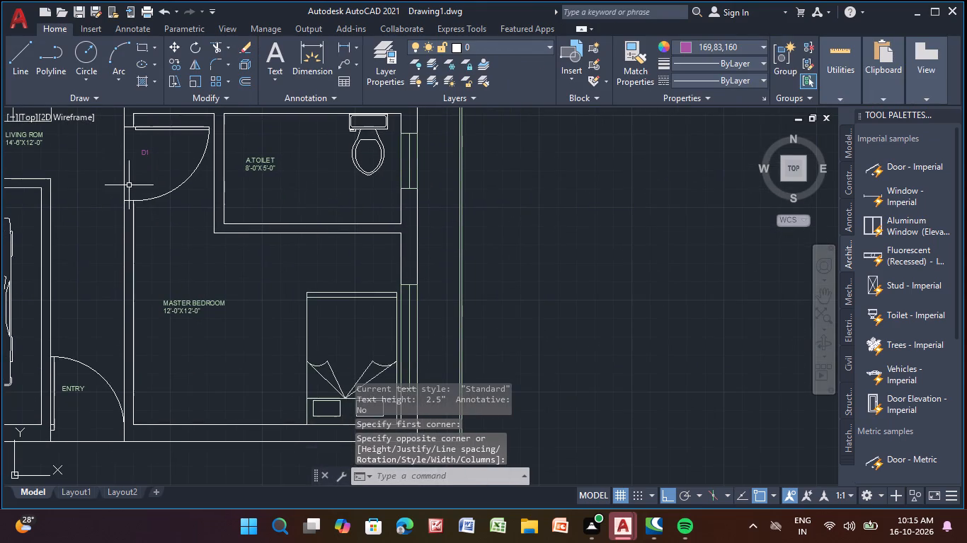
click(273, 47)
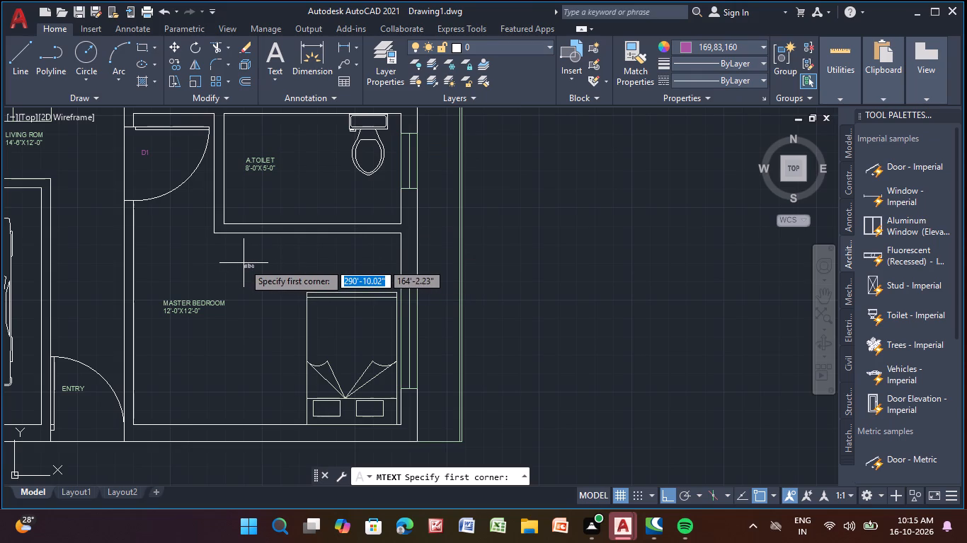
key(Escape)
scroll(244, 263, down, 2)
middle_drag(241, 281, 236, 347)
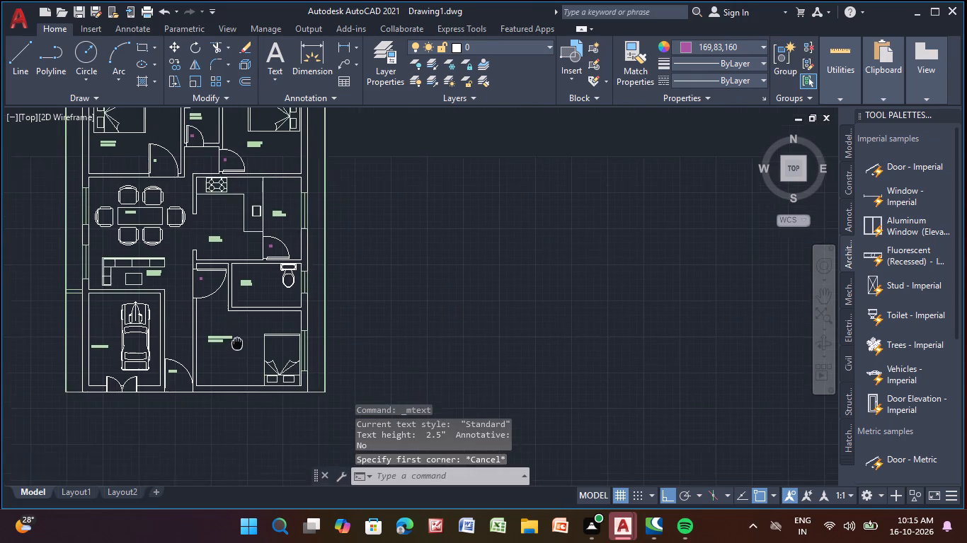
Copy the C.Toilet door to the lower wall of the A.Toilet, beside the room's left corner.
middle_drag(236, 347, 238, 370)
click(202, 165)
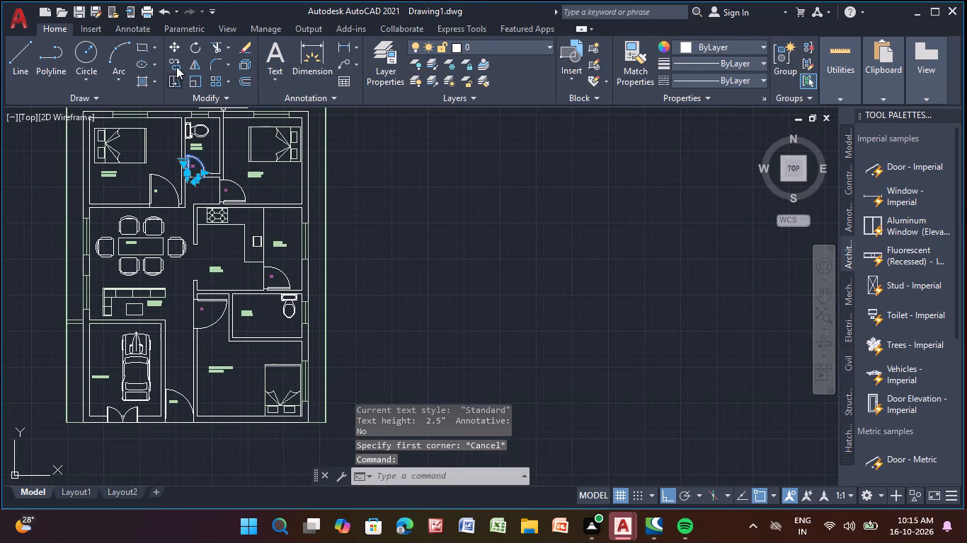
click(176, 64)
click(202, 173)
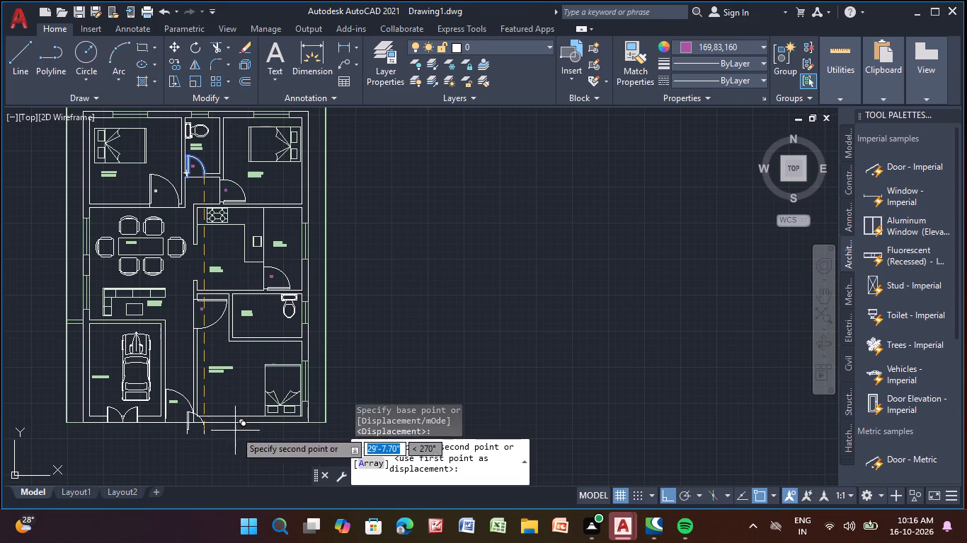
click(685, 496)
scroll(231, 341, up, 4)
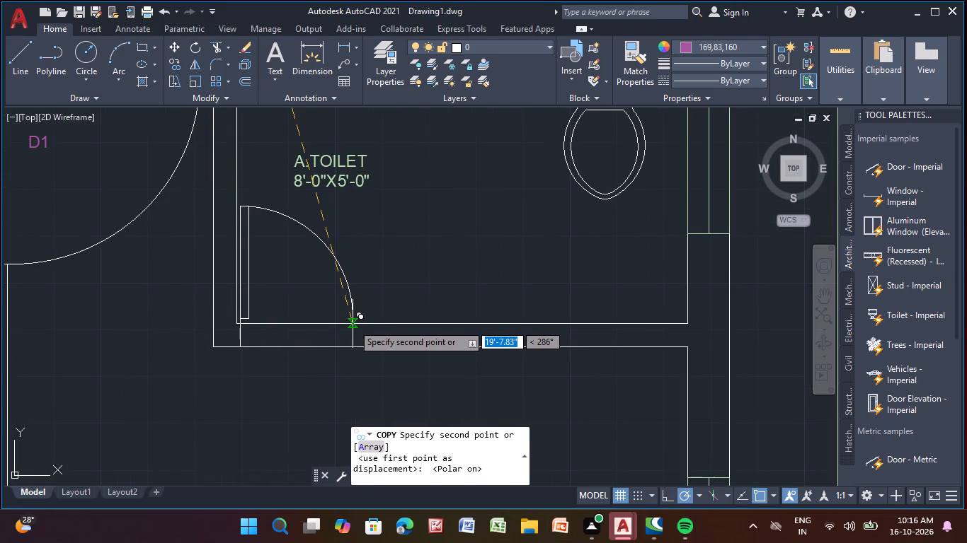
click(353, 324)
key(Escape)
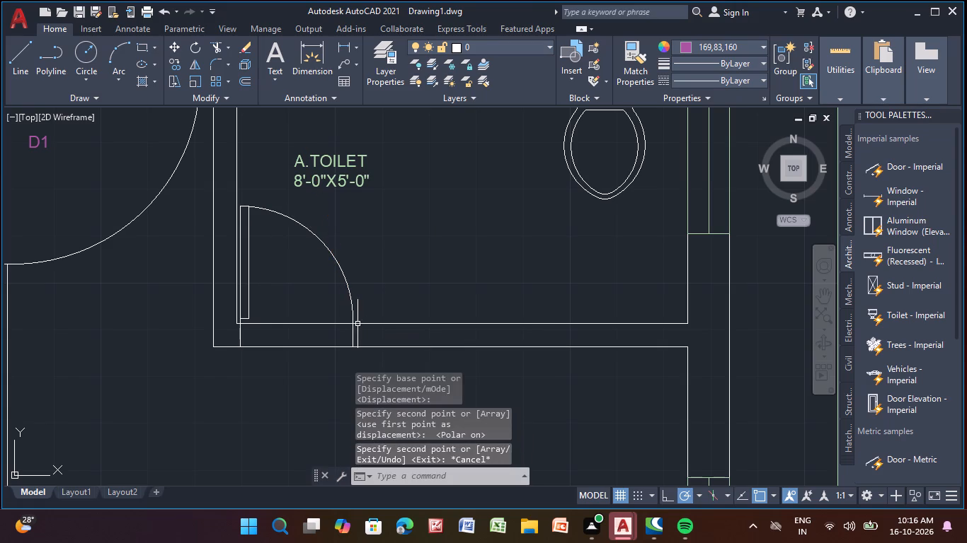
Trim the inner wall line crossing the A.Toilet door opening.
click(219, 48)
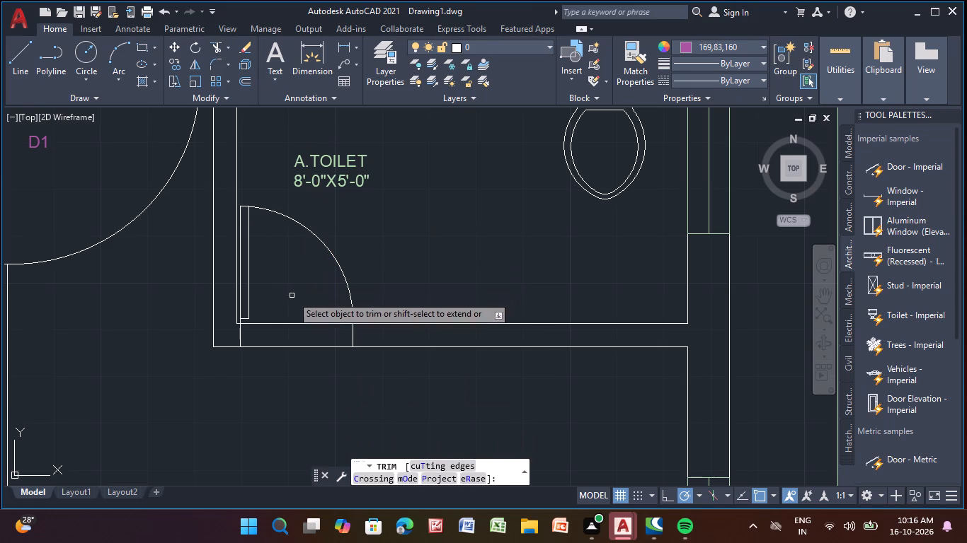
click(297, 324)
key(Escape)
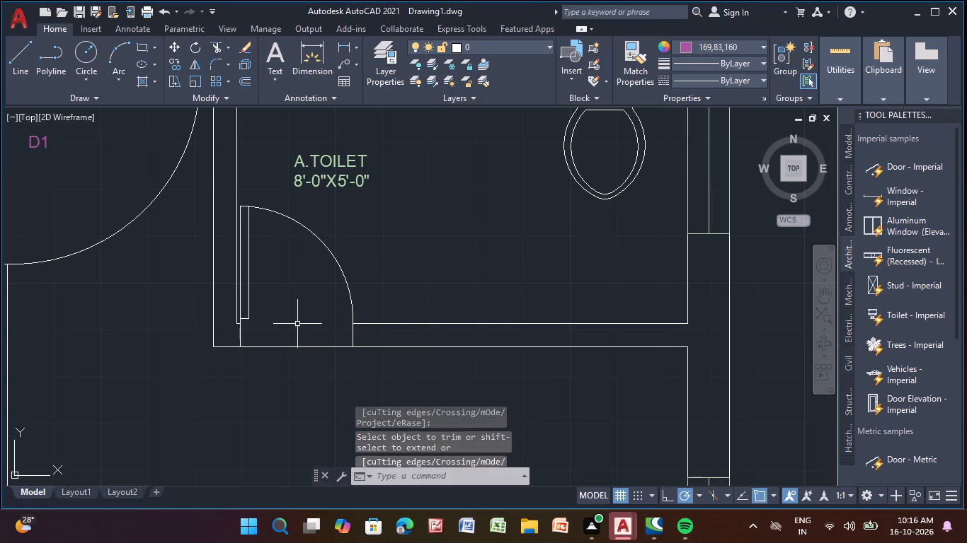
Add the text label D2 inside the swing of the A.Toilet door.
click(280, 57)
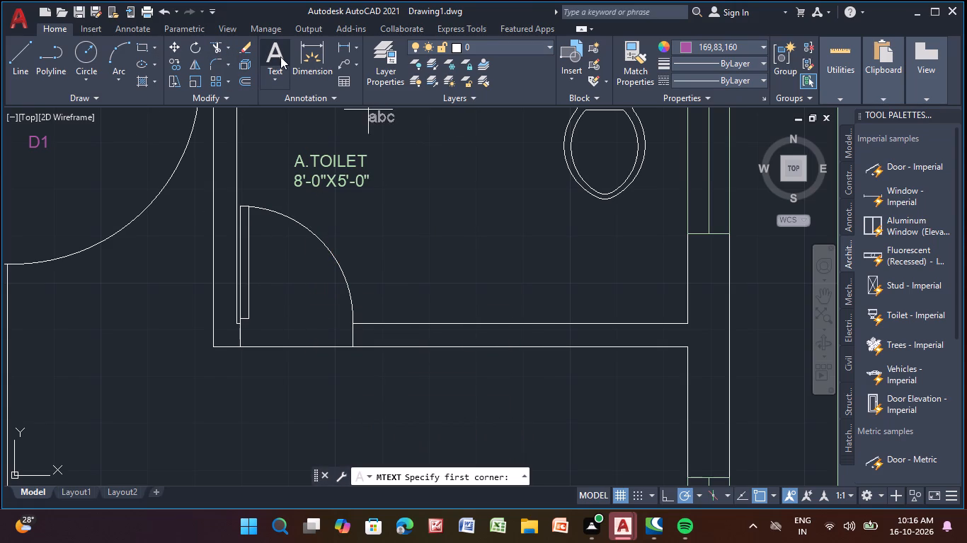
click(267, 314)
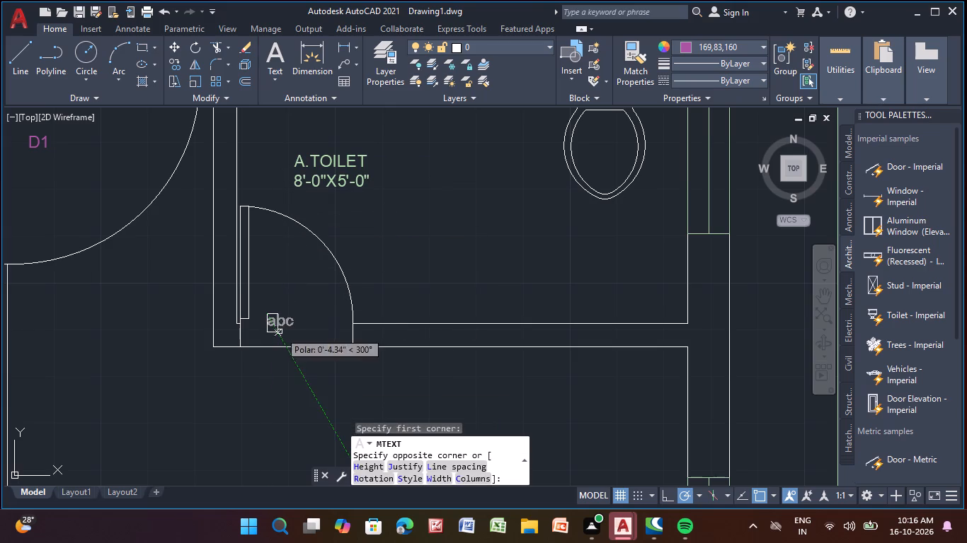
click(304, 335)
text(d2)
key(Return)
right_click(304, 335)
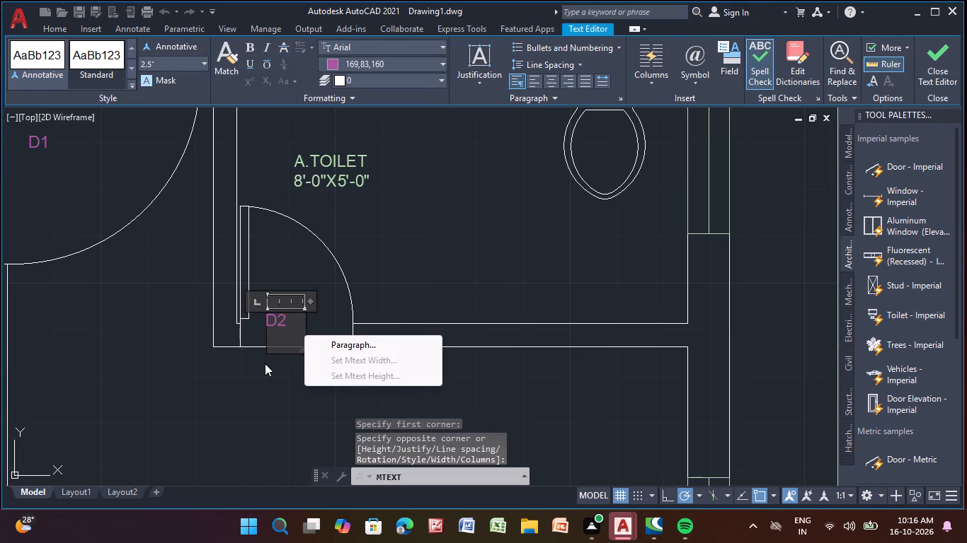
click(257, 368)
Add the text label D1 inside the swing of the entry door, below the ENTRY label.
scroll(258, 369, down, 3)
middle_drag(259, 259, 273, 192)
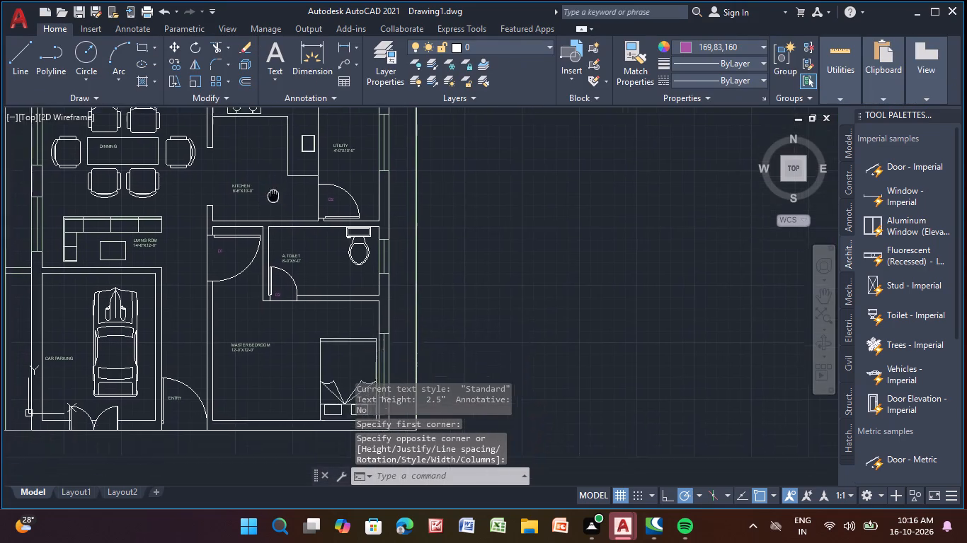
middle_drag(273, 192, 299, 105)
click(273, 56)
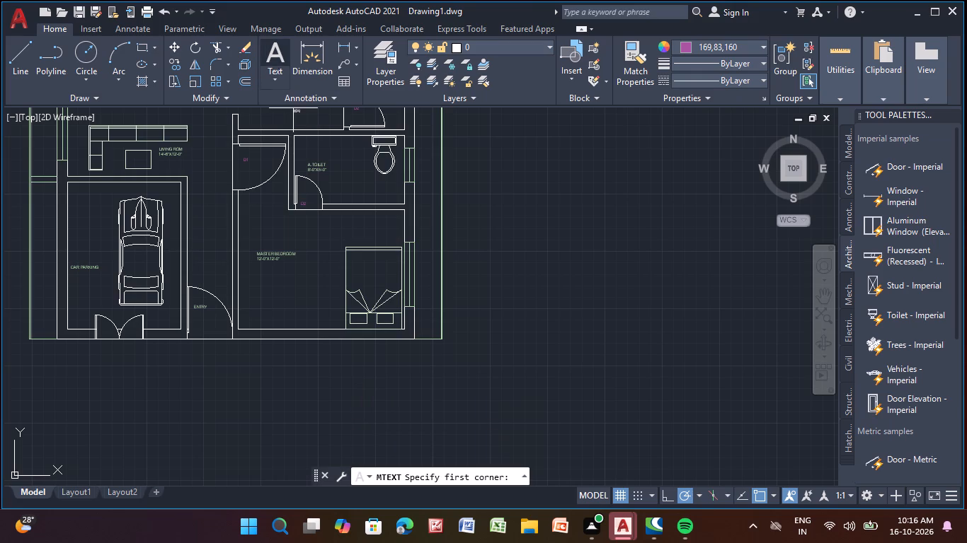
scroll(199, 323, up, 2)
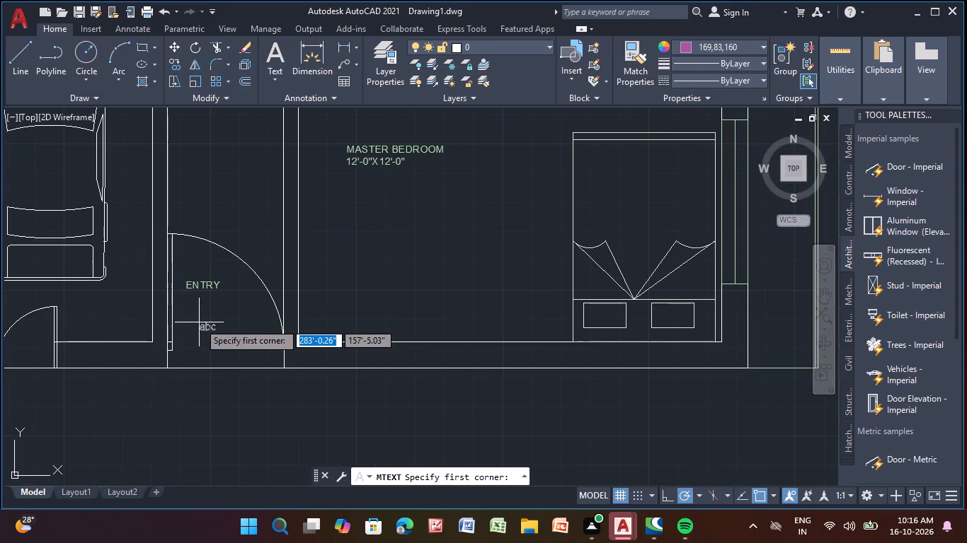
click(199, 322)
click(234, 340)
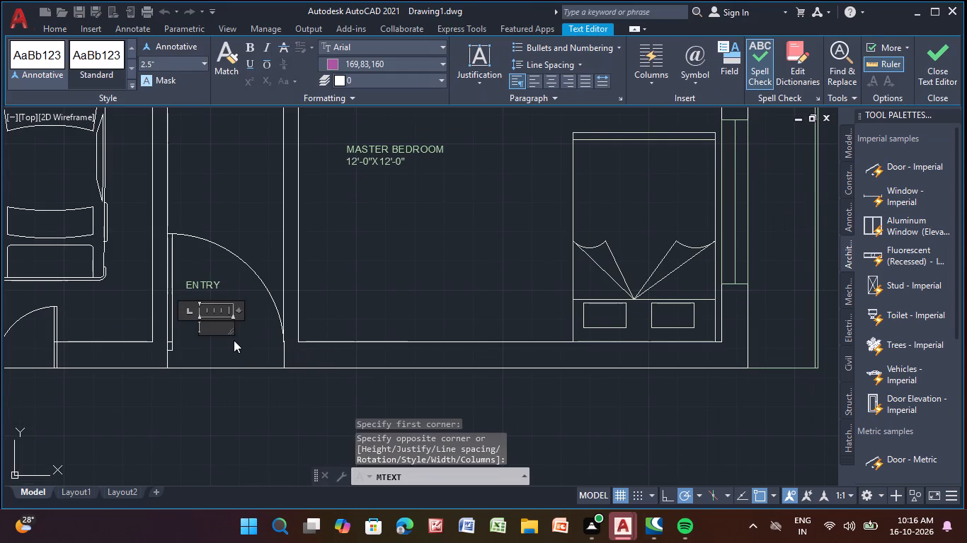
key(d)
key(1)
key(Return)
right_click(234, 340)
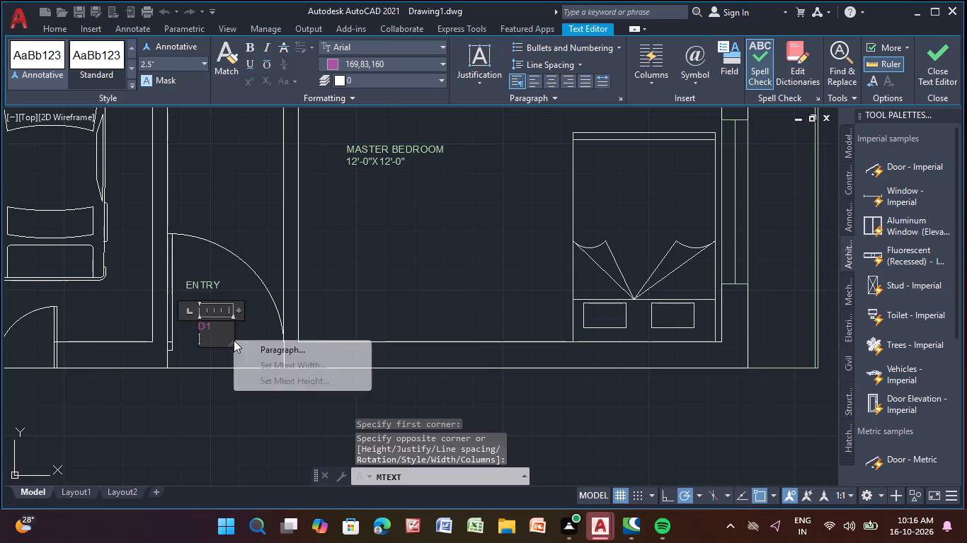
click(185, 417)
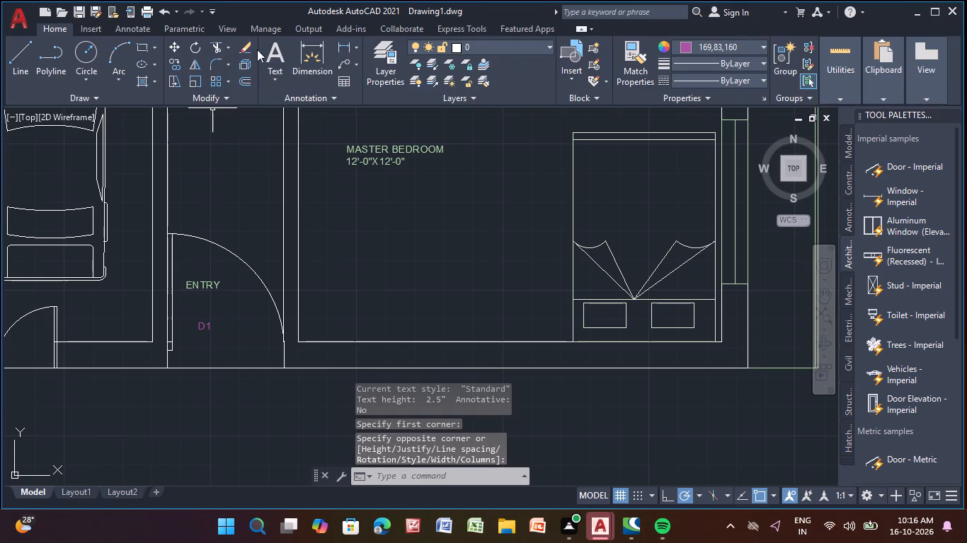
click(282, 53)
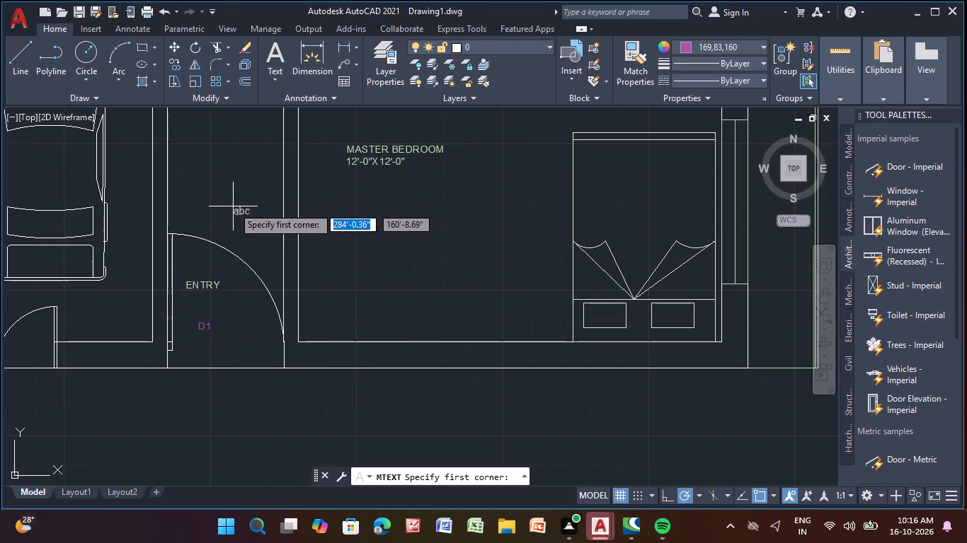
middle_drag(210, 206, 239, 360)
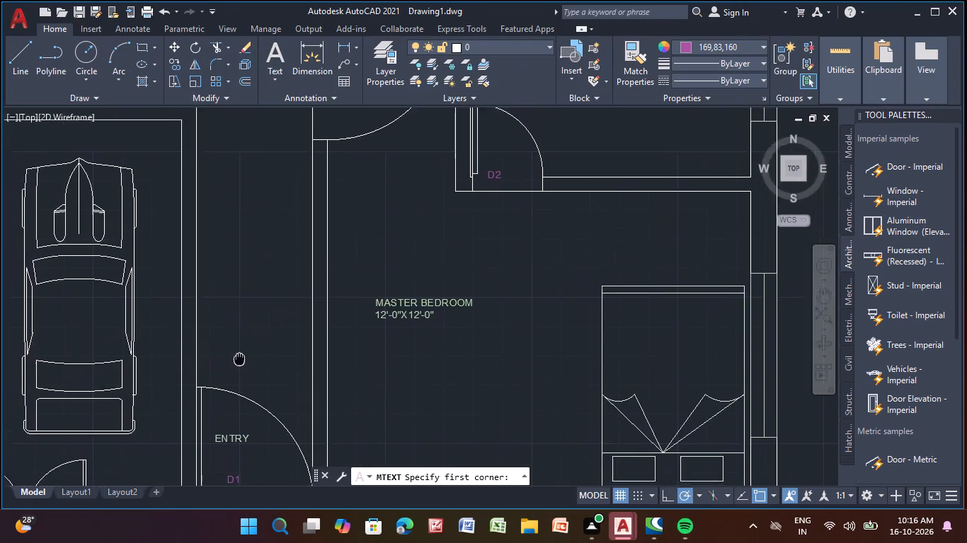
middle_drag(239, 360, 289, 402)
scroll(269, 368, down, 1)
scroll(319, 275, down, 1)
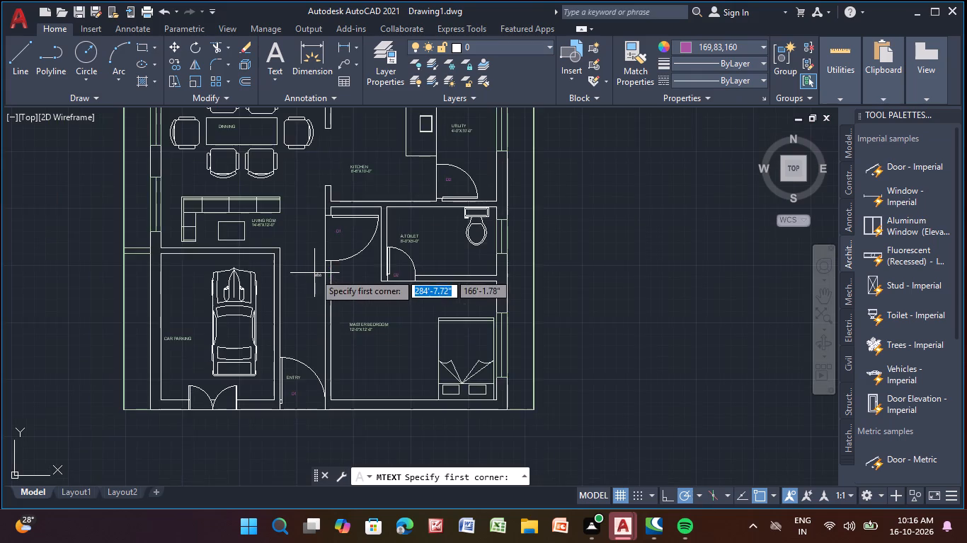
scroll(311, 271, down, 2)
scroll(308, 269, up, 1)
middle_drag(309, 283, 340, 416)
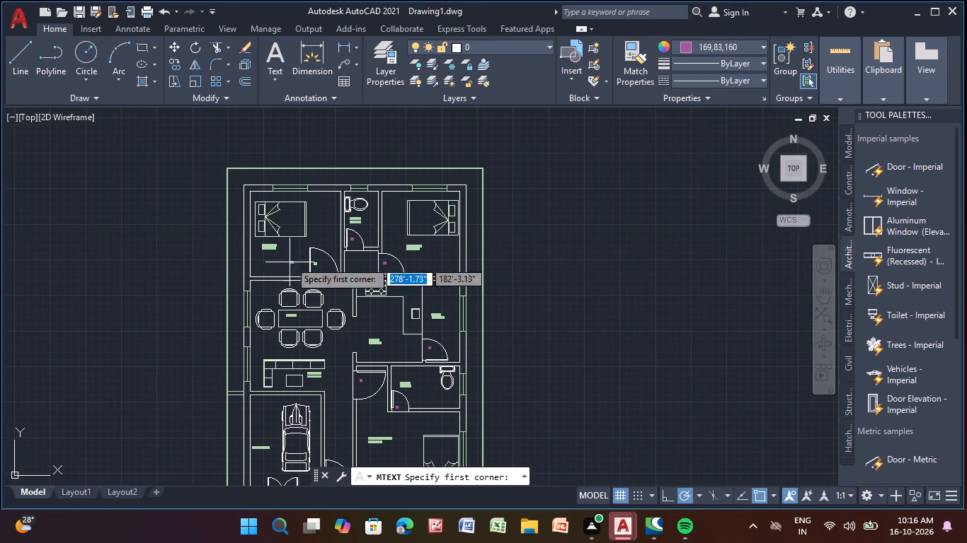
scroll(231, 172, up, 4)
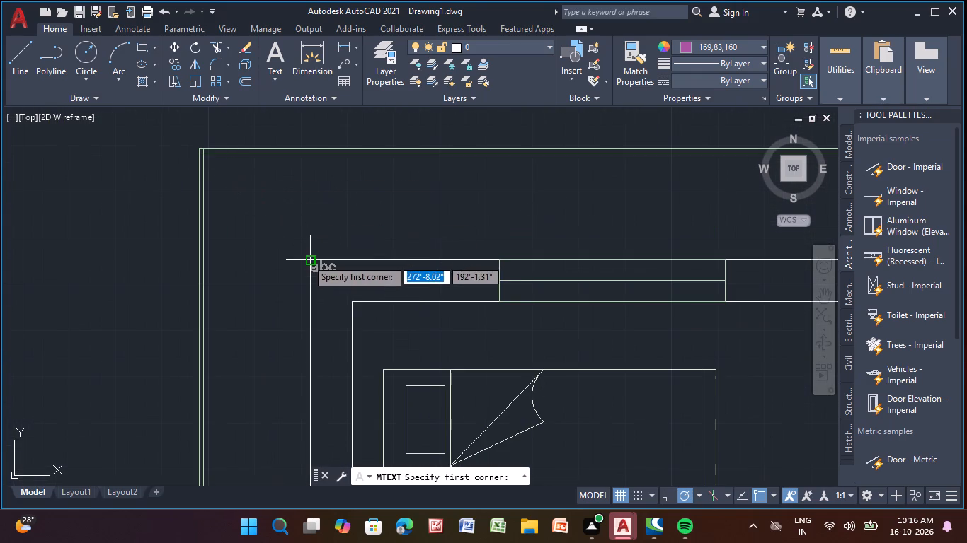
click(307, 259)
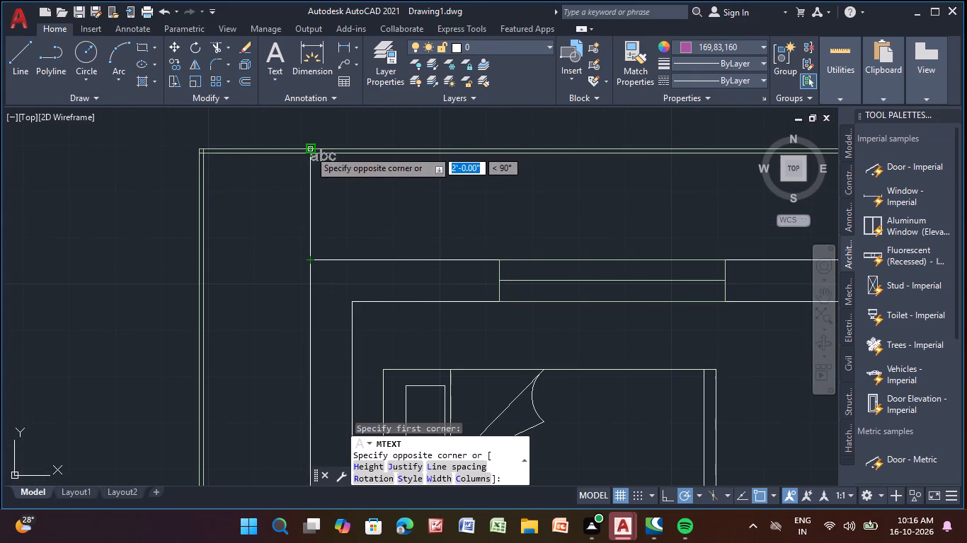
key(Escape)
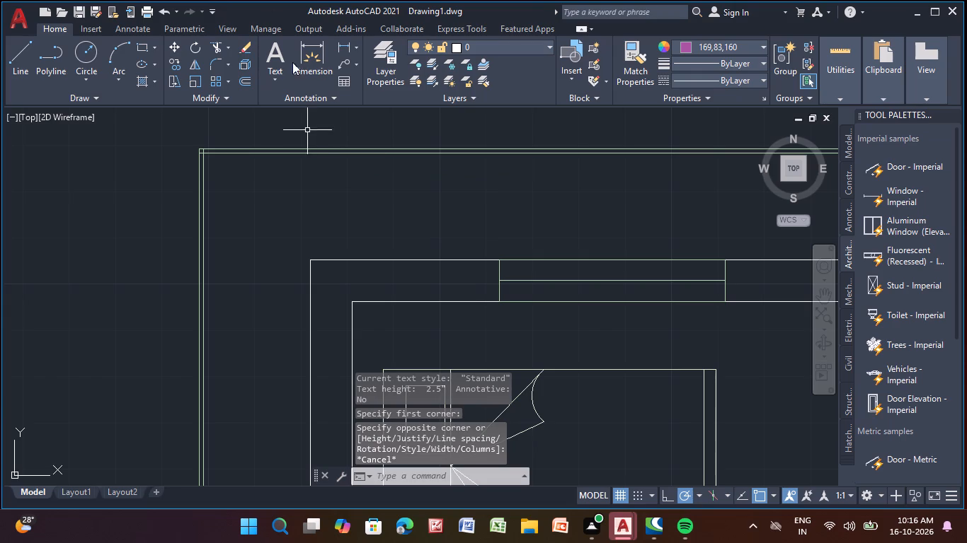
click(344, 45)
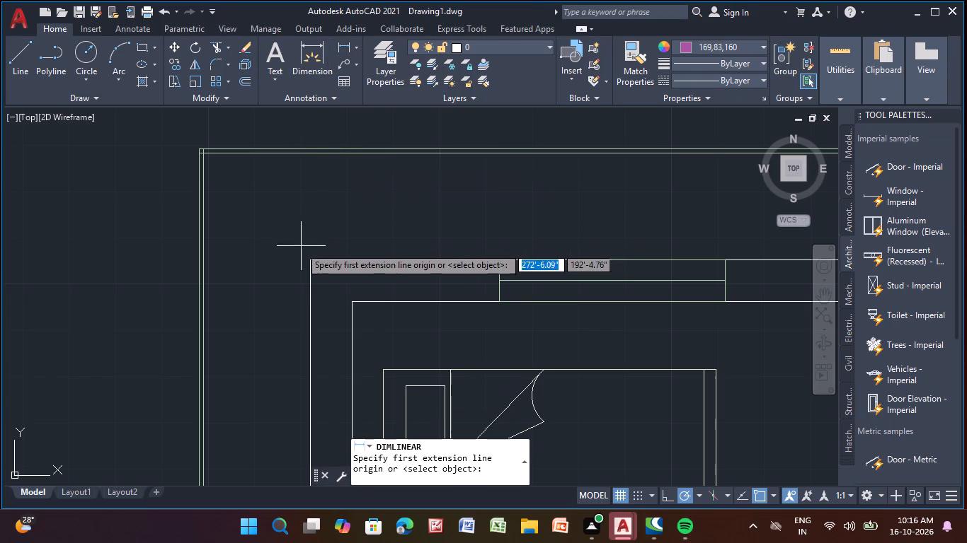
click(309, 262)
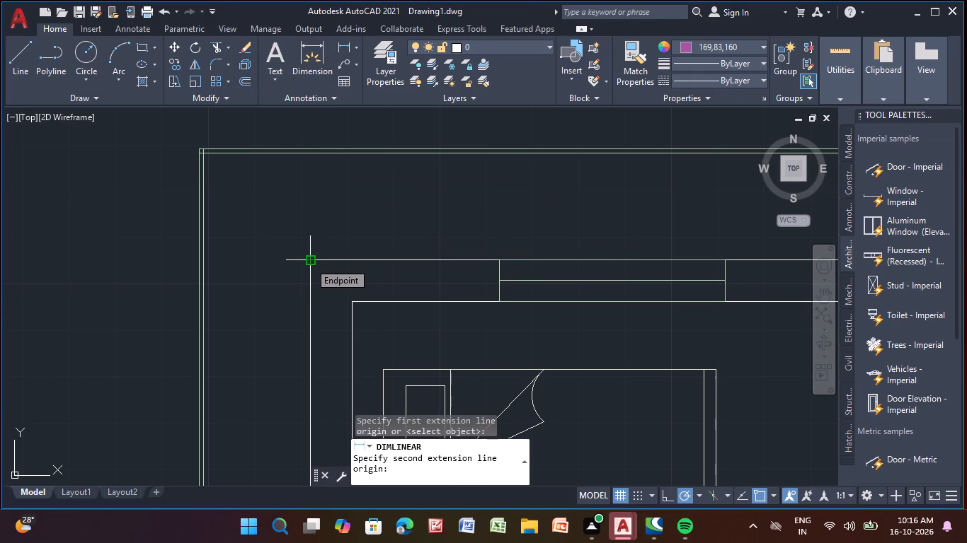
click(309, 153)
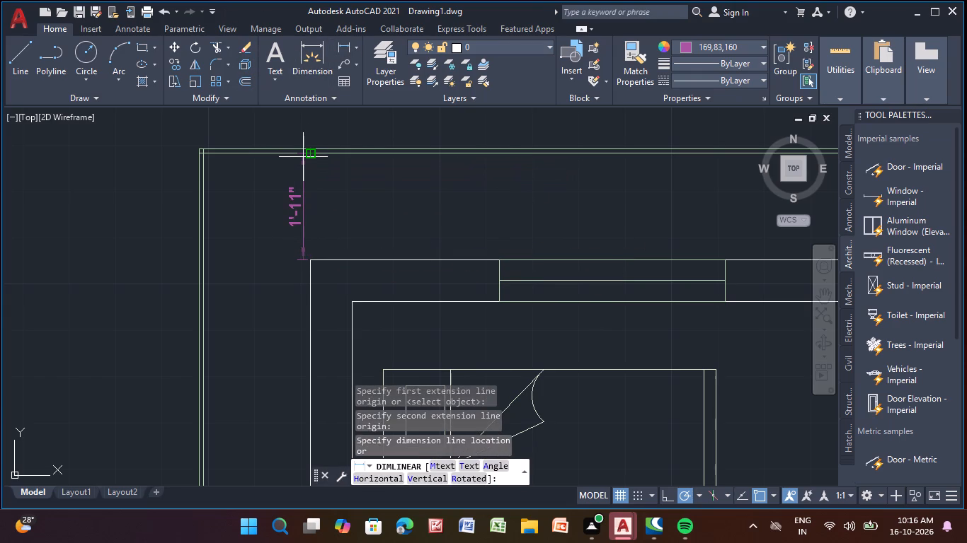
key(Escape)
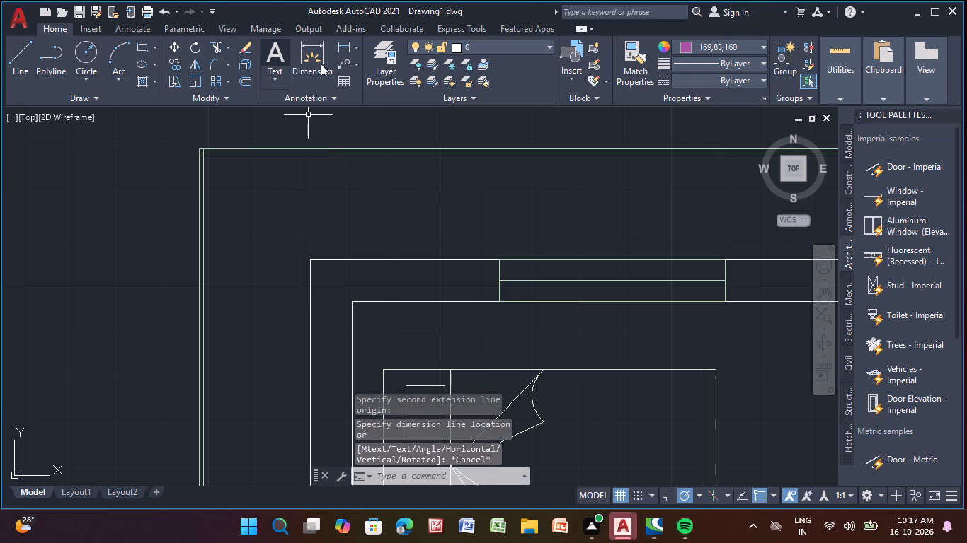
Add a vertical linear dimension from the house's upper-left outer corner to the outer line of the top boundary.
click(345, 42)
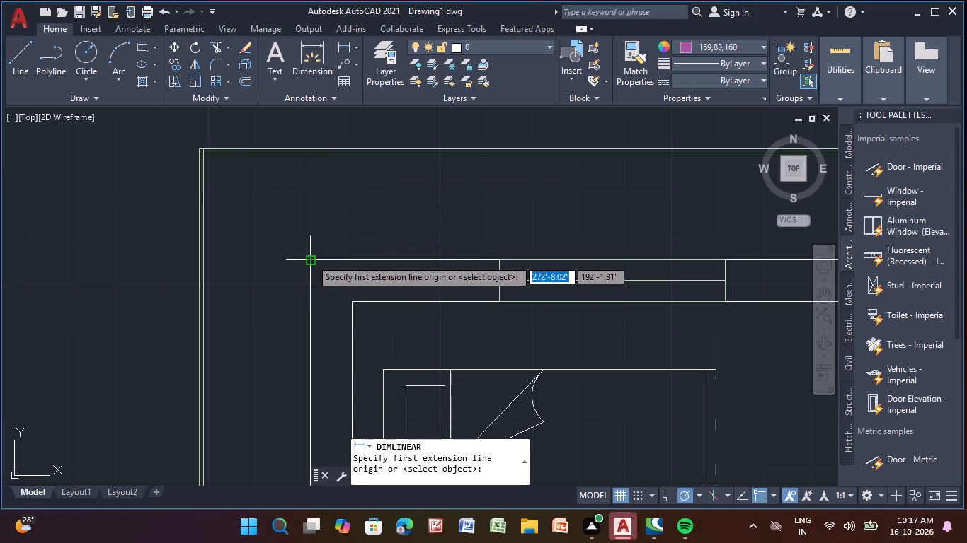
click(311, 259)
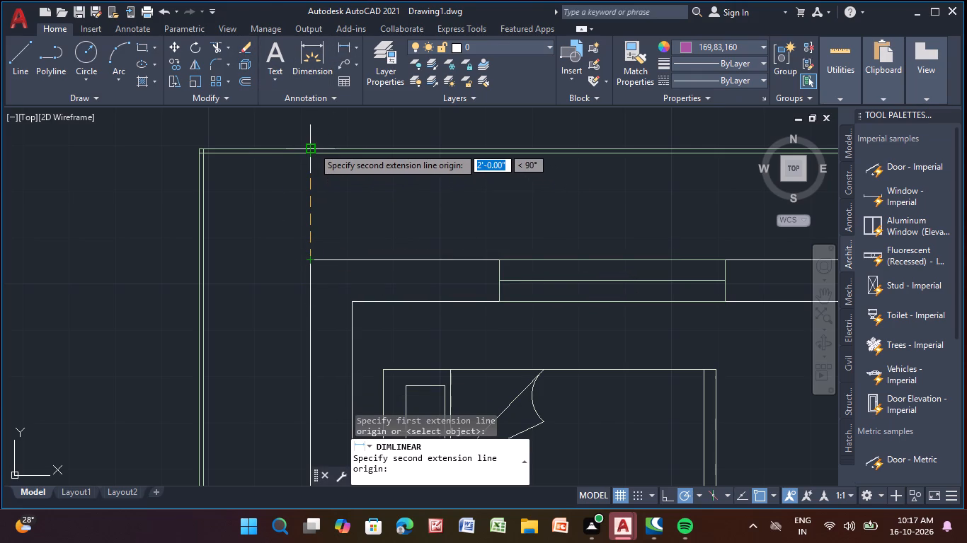
click(313, 147)
click(292, 146)
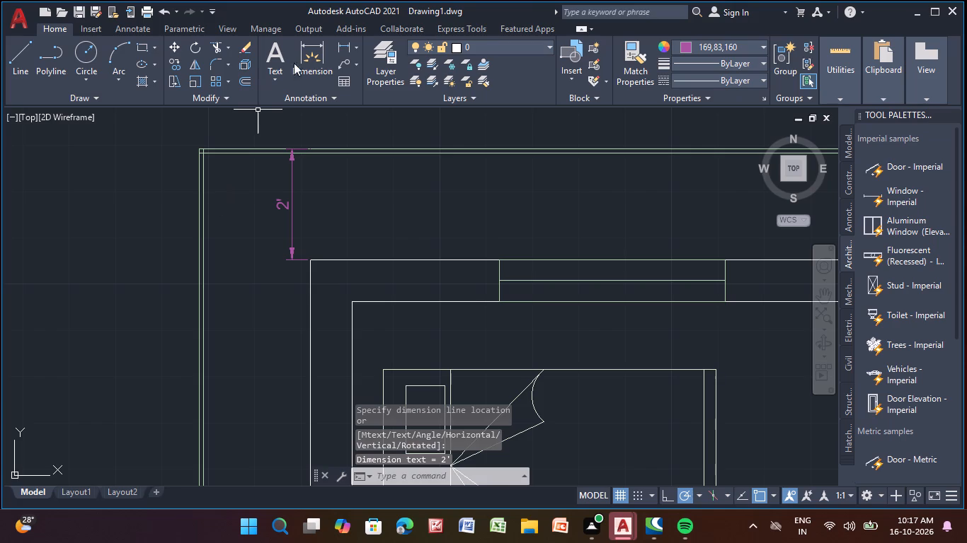
Add a vertical linear dimension along the house's left outer wall, from its upper corner to its lower corner.
click(342, 47)
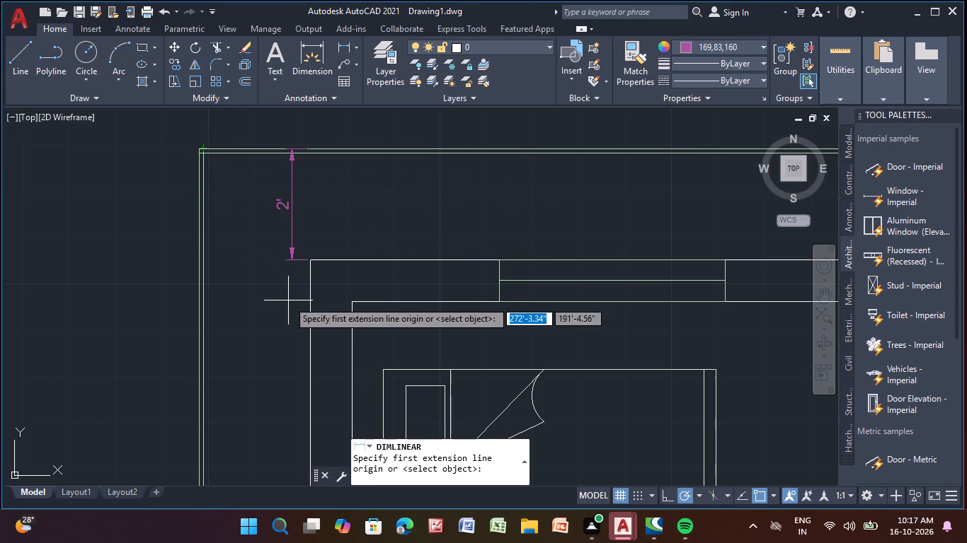
click(309, 260)
scroll(291, 346, down, 2)
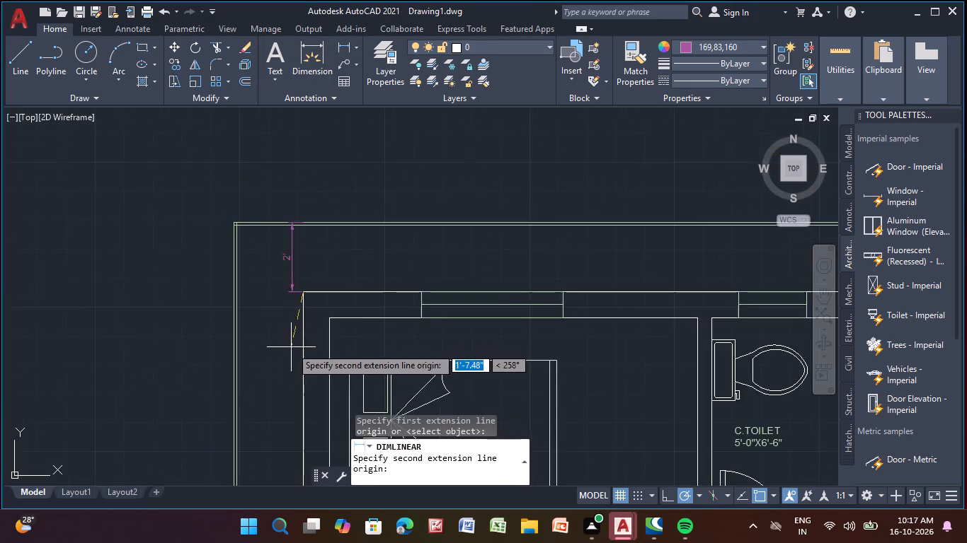
middle_drag(291, 346, 263, 107)
scroll(312, 392, down, 3)
middle_drag(257, 398, 248, 136)
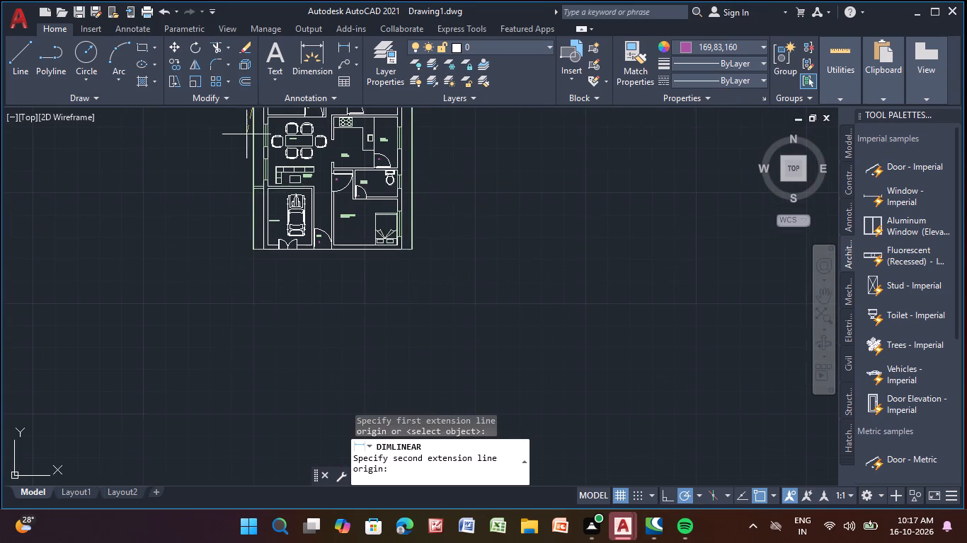
scroll(261, 238, up, 5)
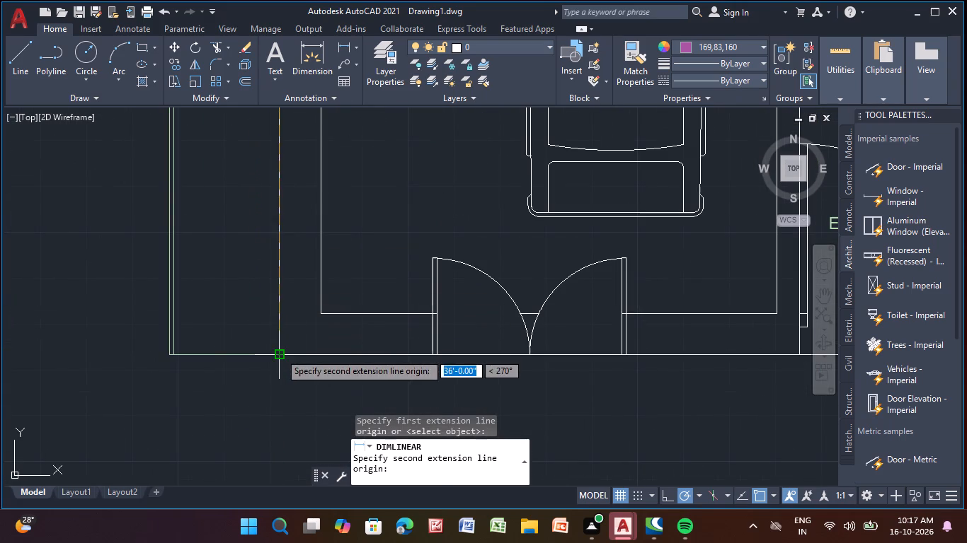
click(280, 353)
click(235, 341)
scroll(236, 341, down, 3)
middle_drag(236, 340, 143, 477)
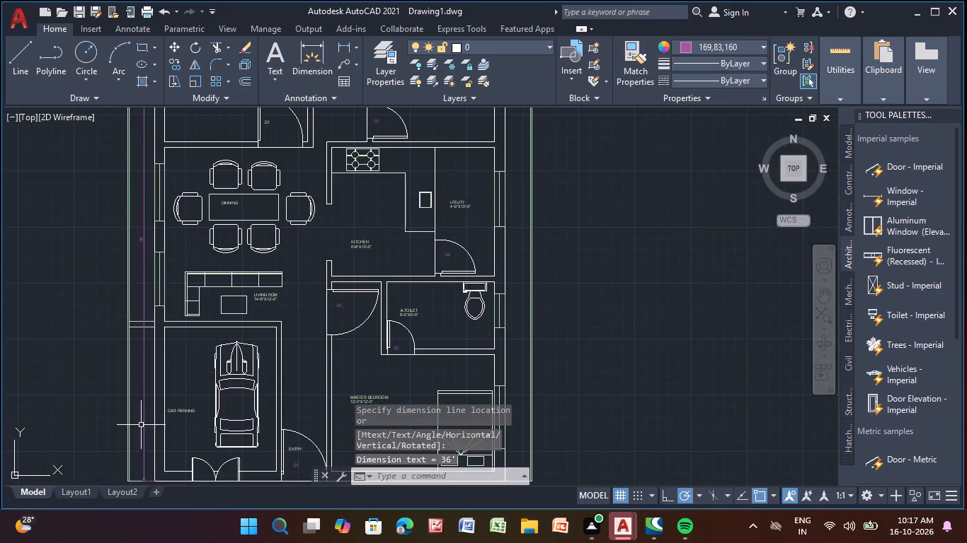
middle_drag(143, 284, 107, 493)
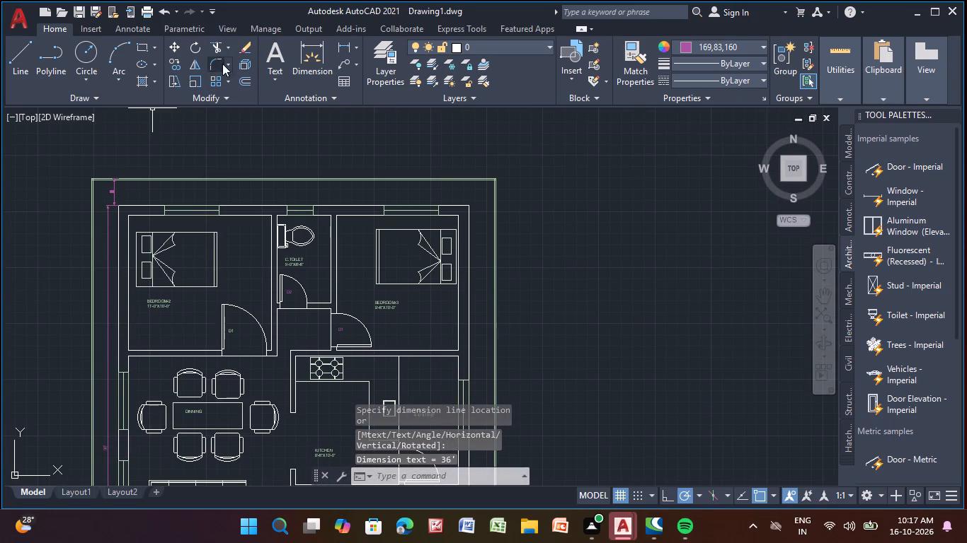
Add a horizontal linear dimension above the house's top outer wall, from its upper-left outer corner to its upper-right outer corner.
click(341, 43)
scroll(122, 217, up, 1)
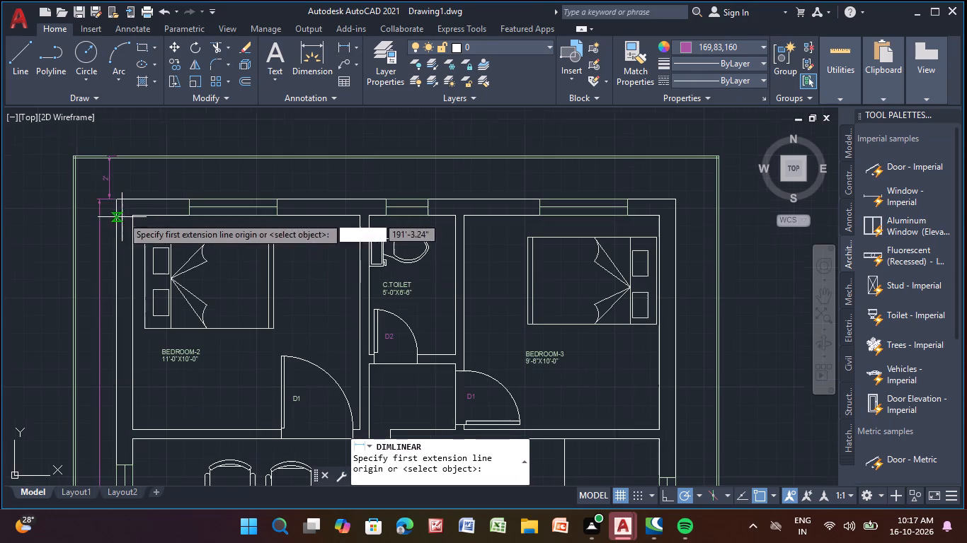
click(119, 198)
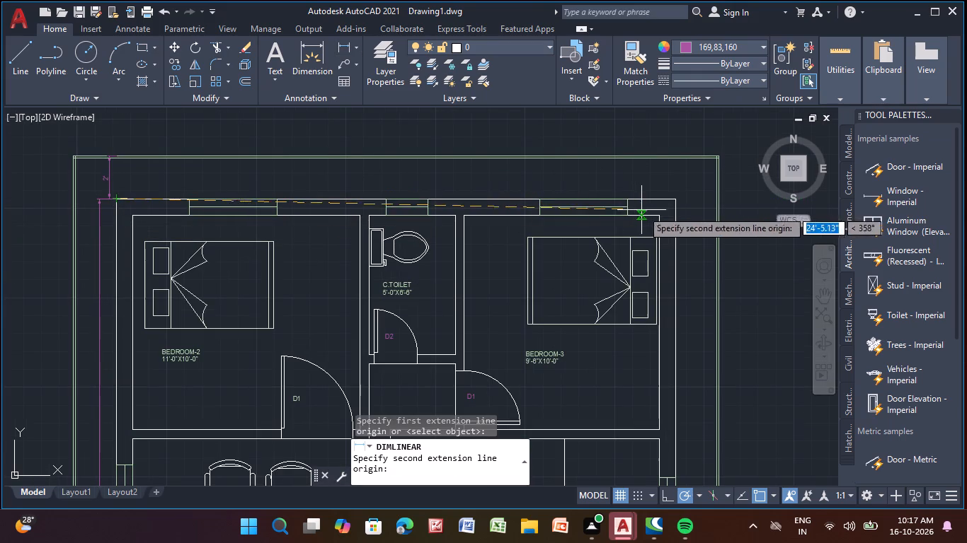
click(671, 198)
click(676, 176)
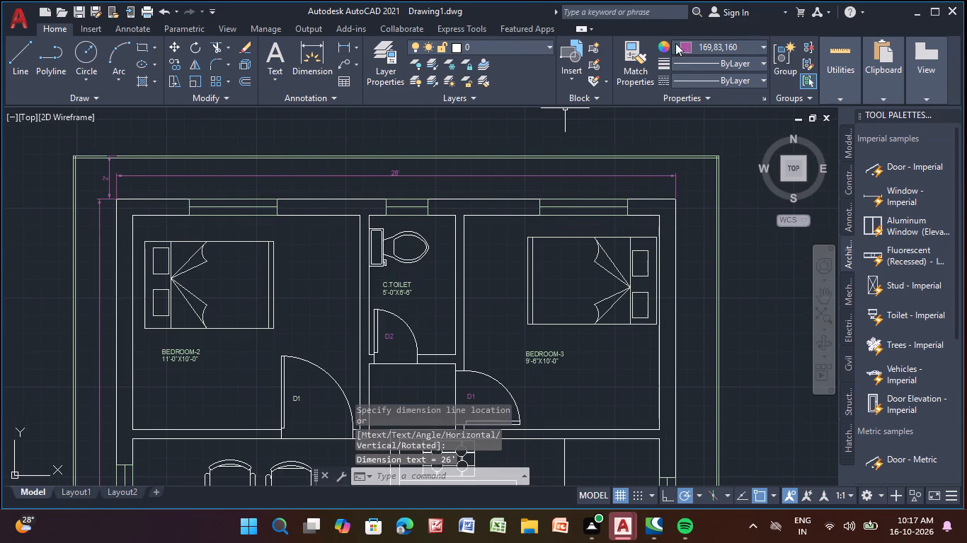
Add a horizontal linear dimension above the top boundary, spanning its outer line from the upper-left to the upper-right corner.
click(342, 54)
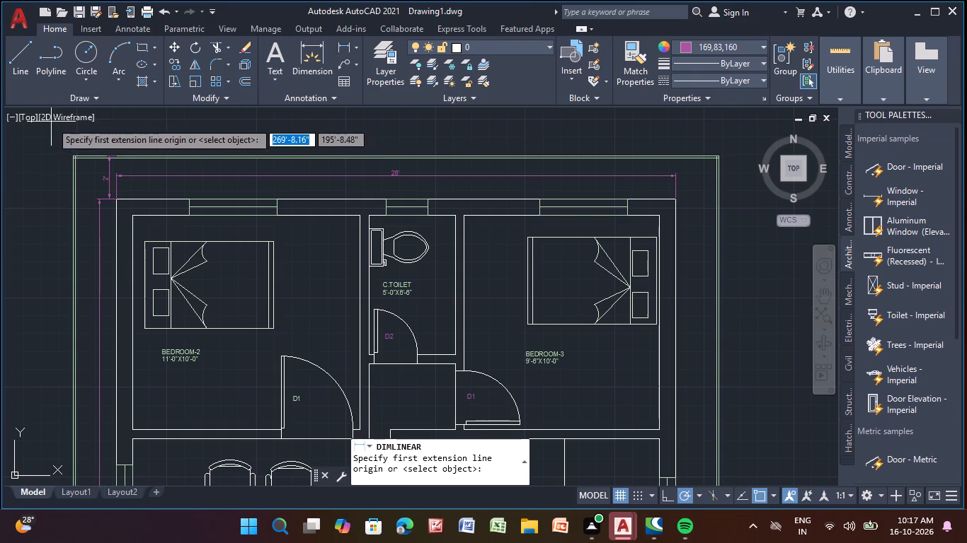
click(72, 156)
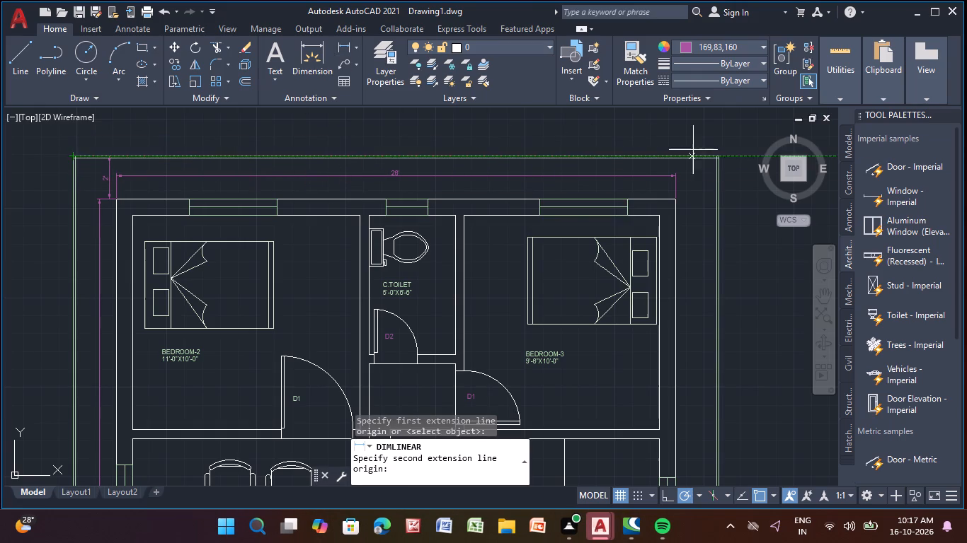
click(722, 155)
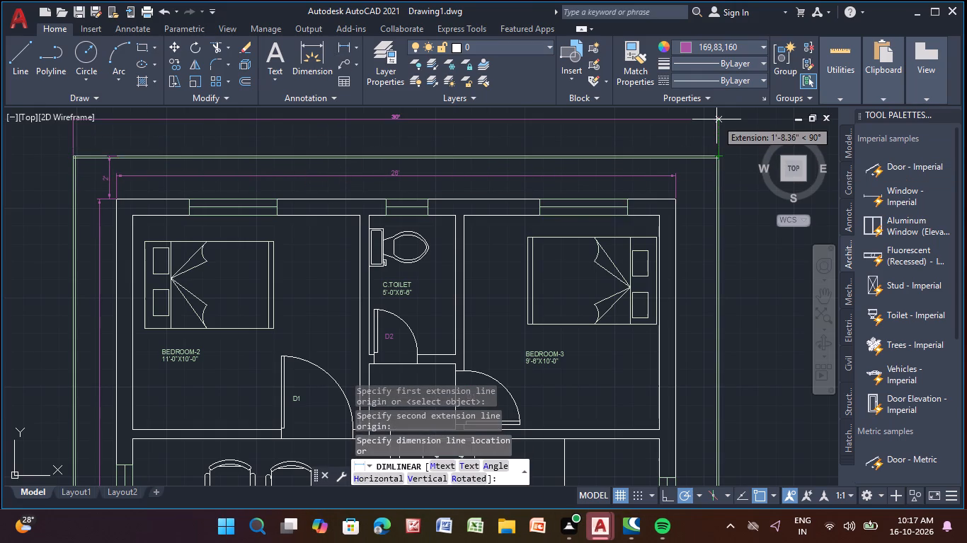
click(716, 119)
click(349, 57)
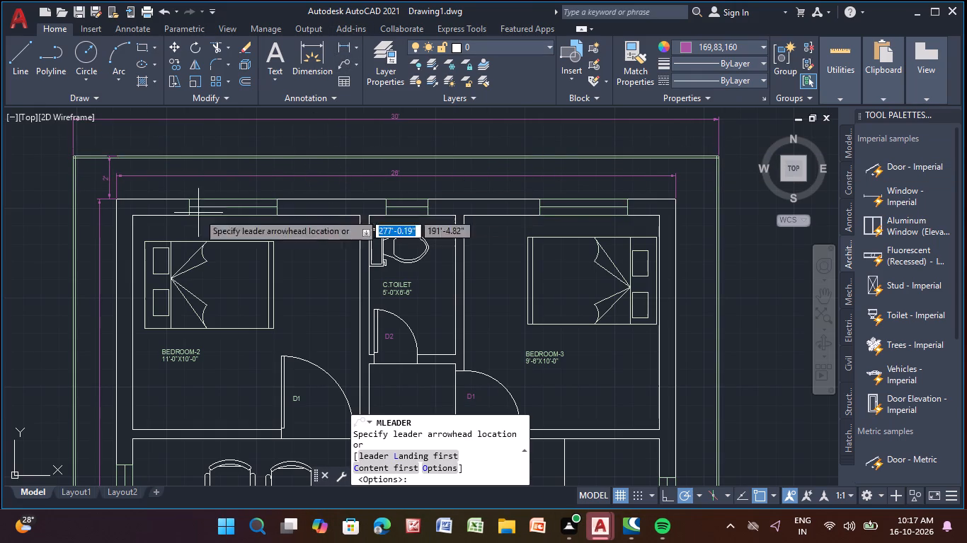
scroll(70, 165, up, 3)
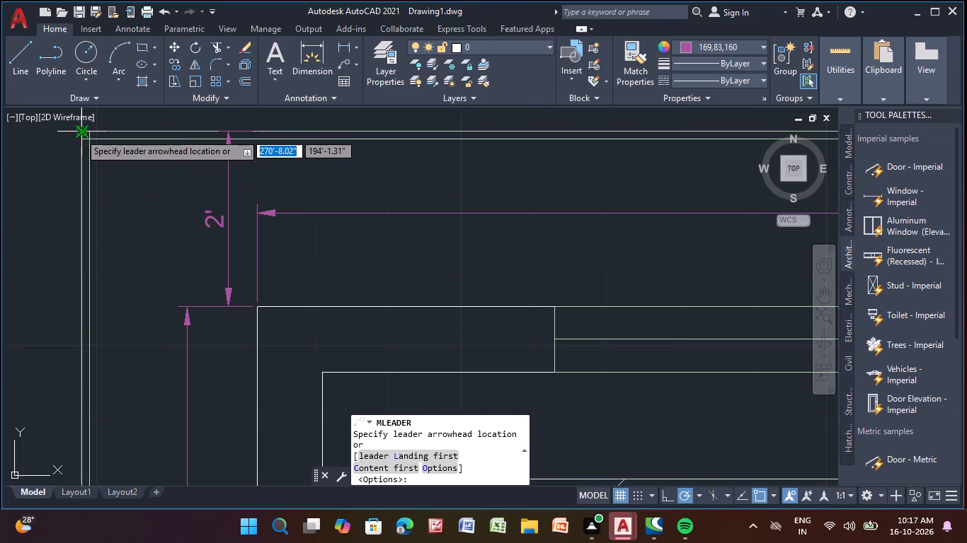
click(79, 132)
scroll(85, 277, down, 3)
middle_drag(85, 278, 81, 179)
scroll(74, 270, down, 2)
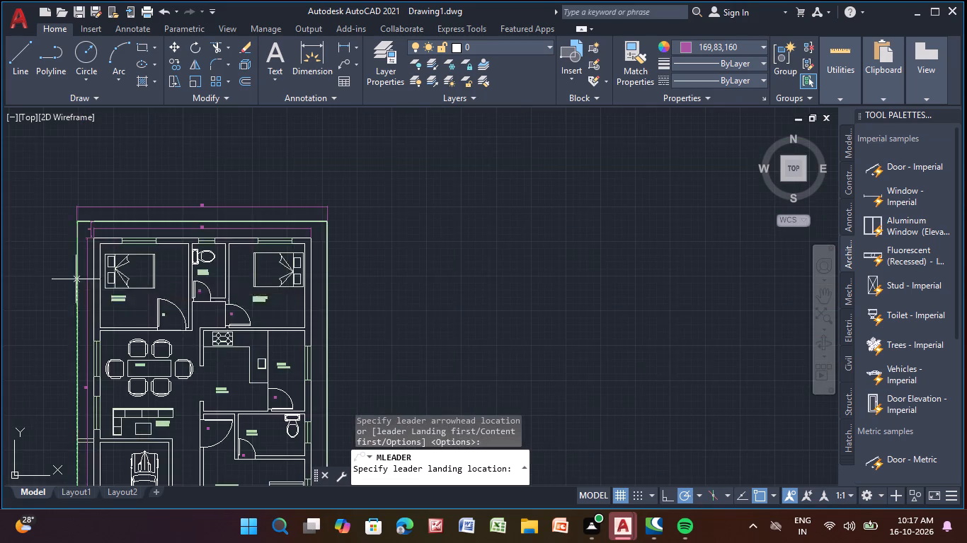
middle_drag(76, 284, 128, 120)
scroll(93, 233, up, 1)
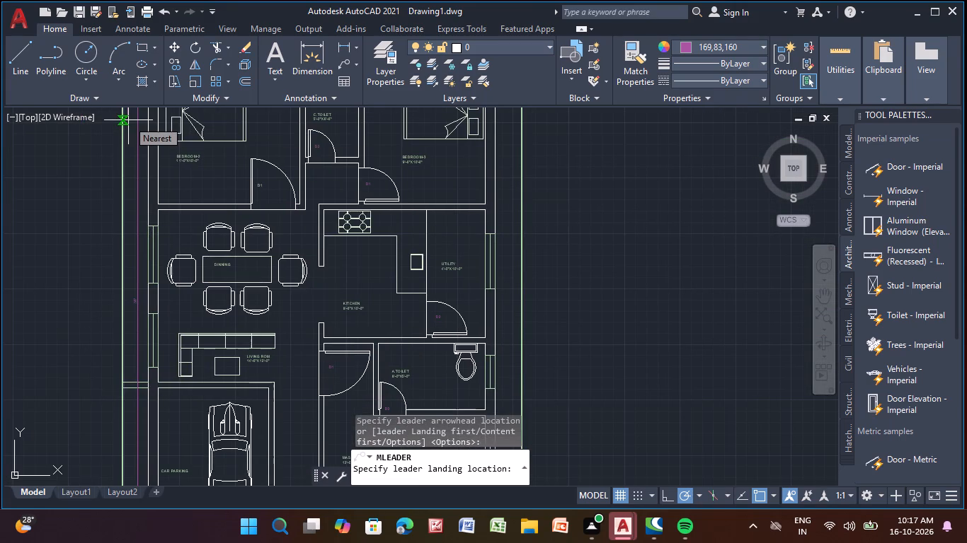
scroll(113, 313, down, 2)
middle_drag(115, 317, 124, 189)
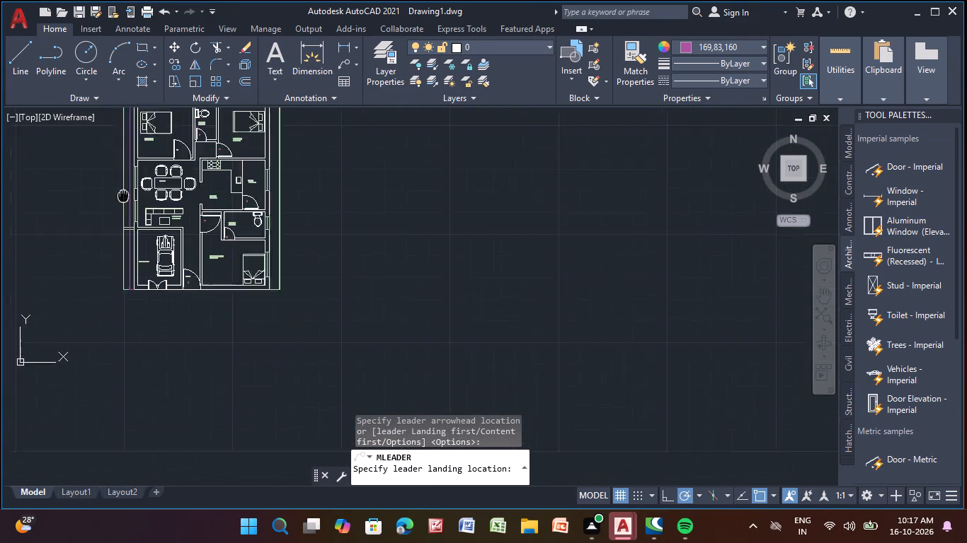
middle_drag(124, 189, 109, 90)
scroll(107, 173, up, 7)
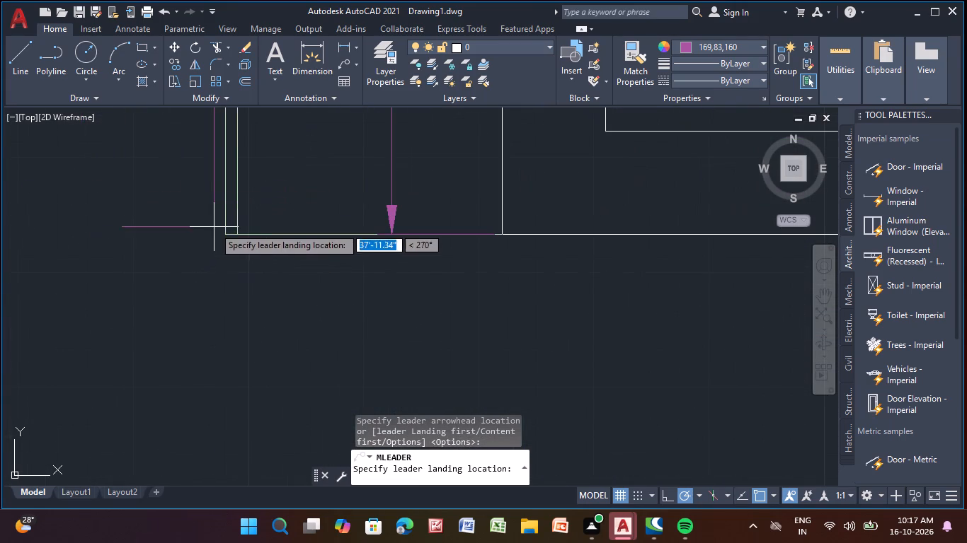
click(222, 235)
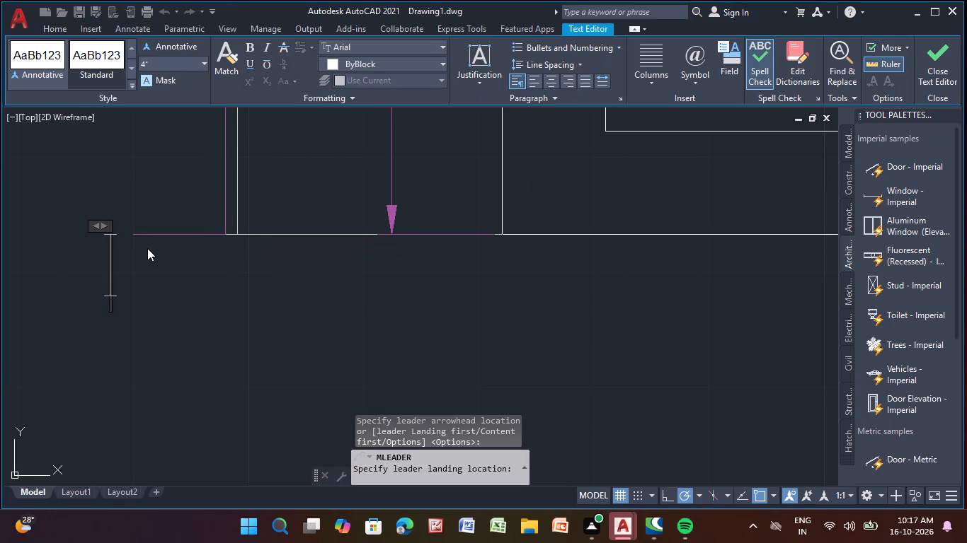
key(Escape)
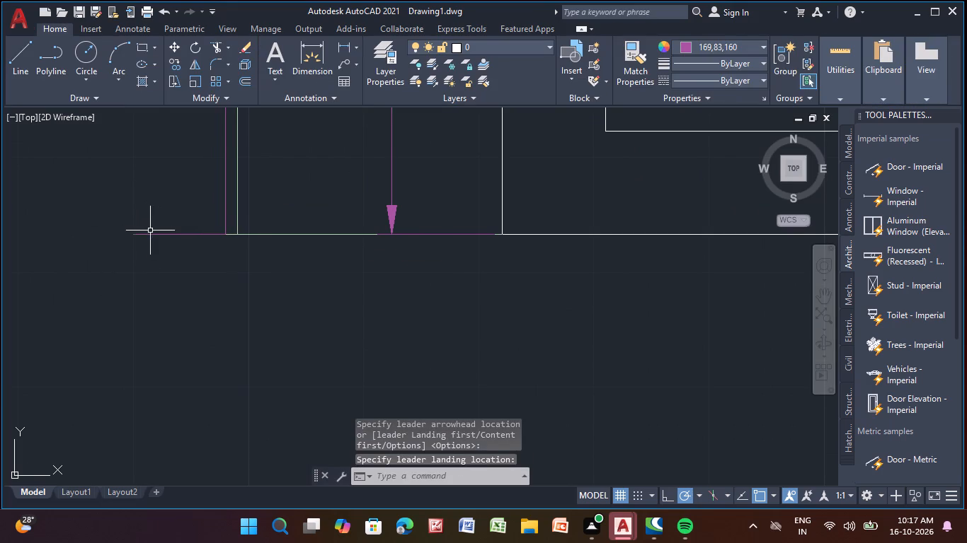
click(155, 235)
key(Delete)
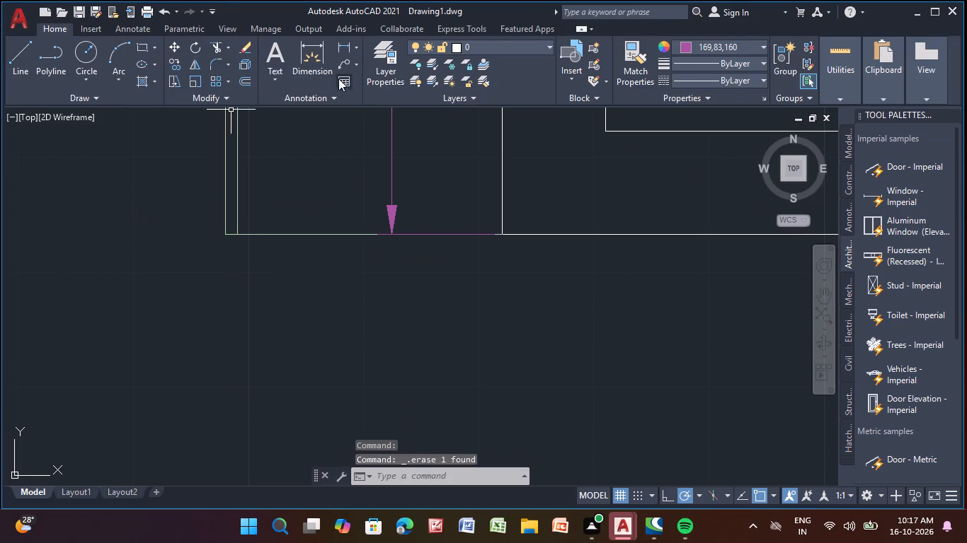
Add a vertical linear dimension outside the left boundary, from its lower outer corner to its upper outer corner.
drag(345, 40, 302, 185)
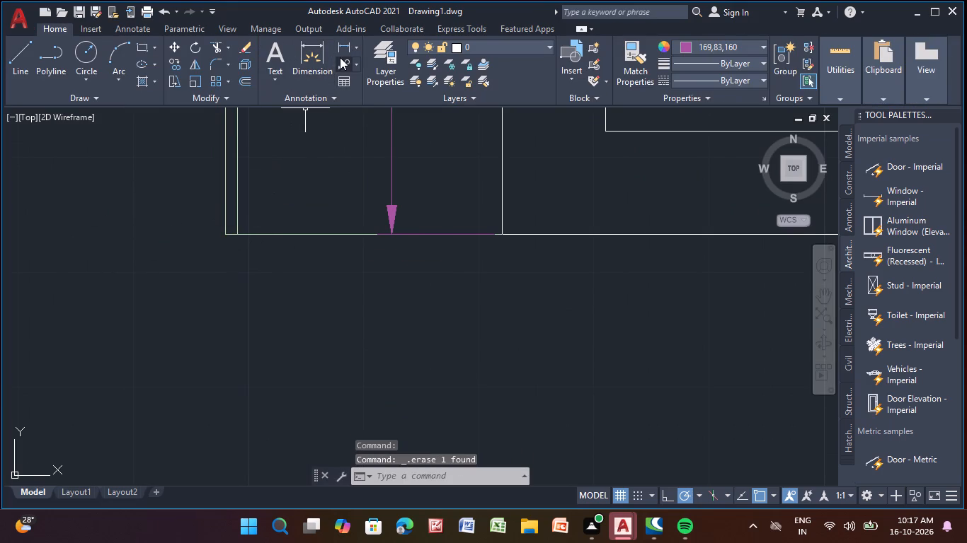
click(343, 39)
click(350, 52)
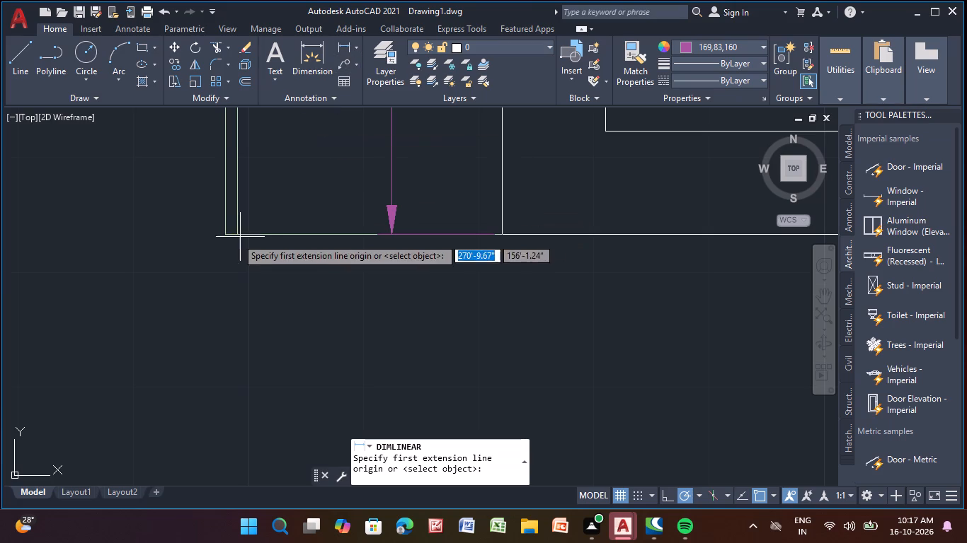
click(224, 235)
middle_drag(195, 185, 207, 519)
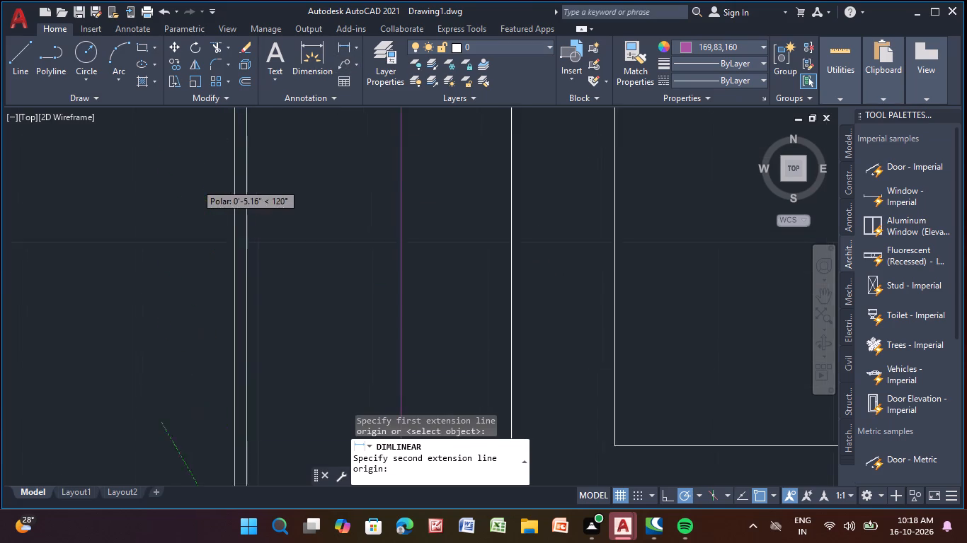
middle_drag(207, 519, 214, 542)
scroll(214, 542, up, 1)
scroll(237, 204, down, 4)
middle_drag(237, 203, 241, 490)
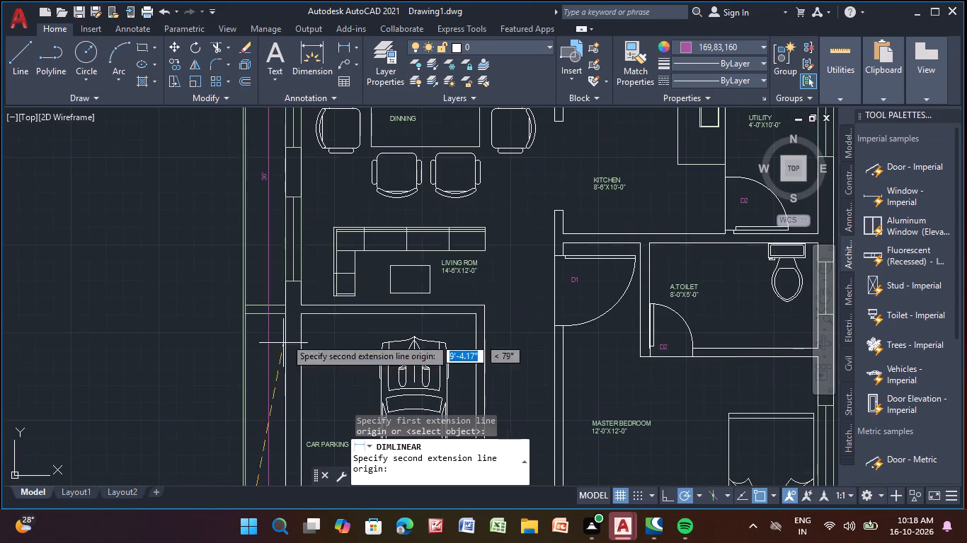
middle_drag(240, 159, 190, 354)
middle_drag(187, 160, 205, 455)
scroll(205, 245, up, 5)
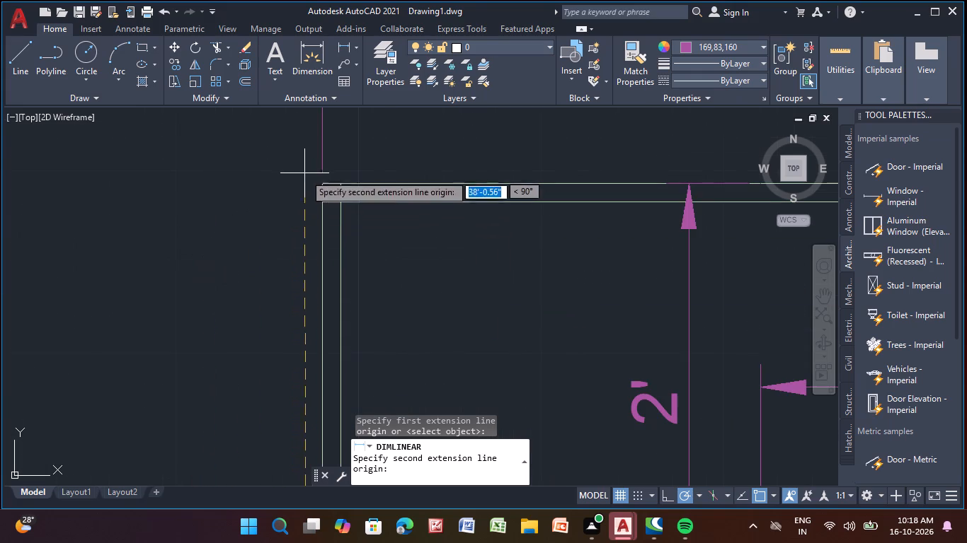
click(325, 183)
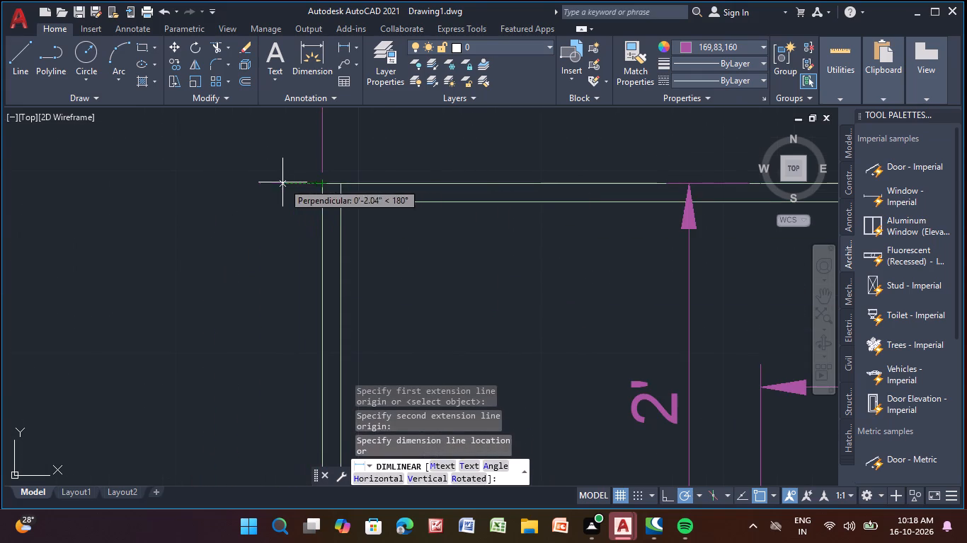
click(220, 171)
Inspect the overall dimensions along the plan's left side and top, then check the bottom edge and whole layout.
scroll(219, 170, down, 4)
scroll(256, 323, down, 1)
middle_drag(253, 337, 293, 146)
scroll(285, 175, up, 1)
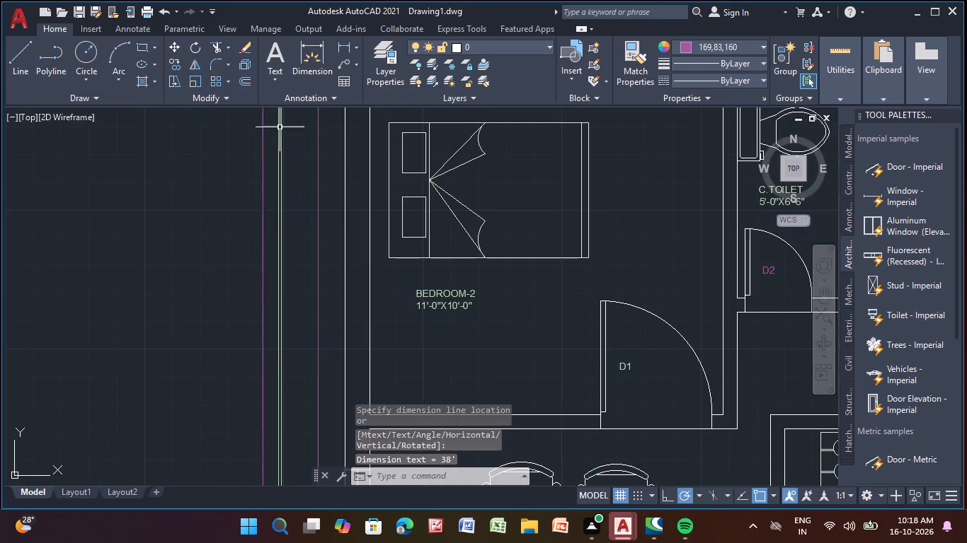
scroll(270, 406, down, 2)
middle_drag(268, 397, 213, 134)
scroll(198, 267, up, 3)
middle_drag(200, 248, 117, 346)
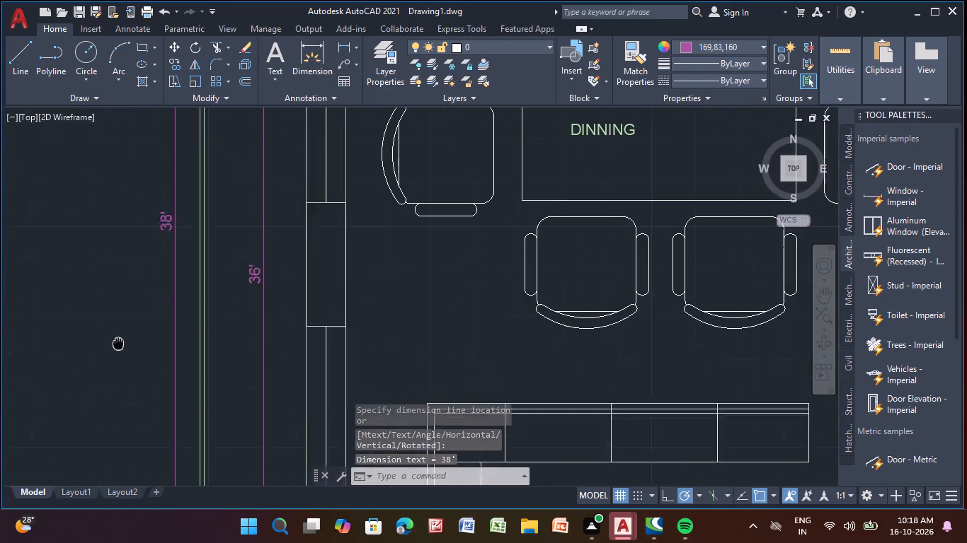
middle_drag(117, 346, 113, 351)
scroll(113, 351, down, 2)
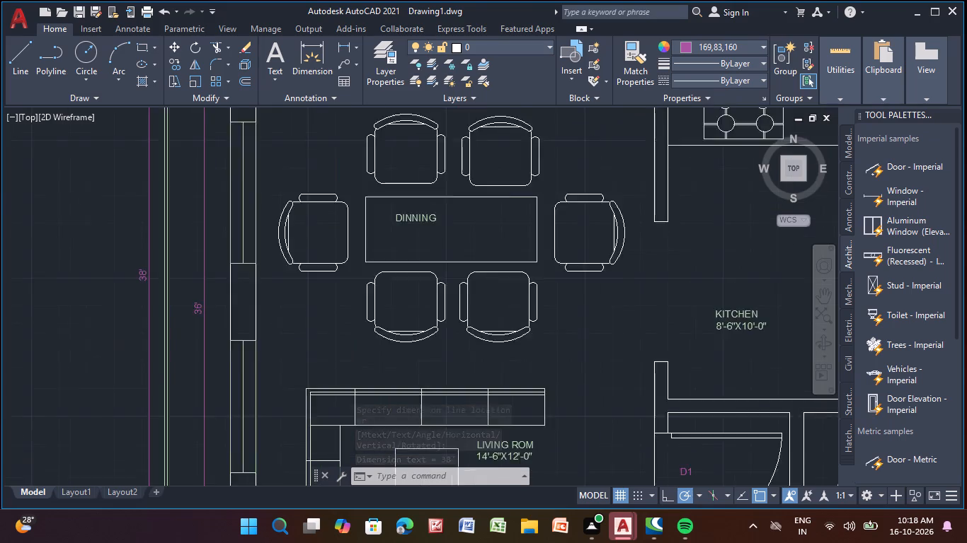
scroll(113, 351, down, 1)
scroll(149, 245, down, 2)
middle_drag(150, 263, 168, 337)
scroll(152, 276, up, 3)
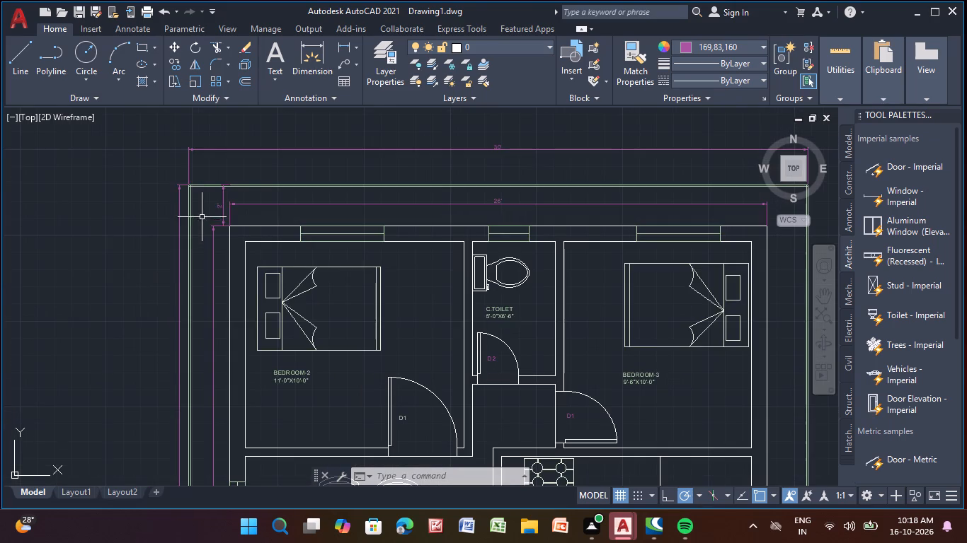
scroll(183, 192, up, 3)
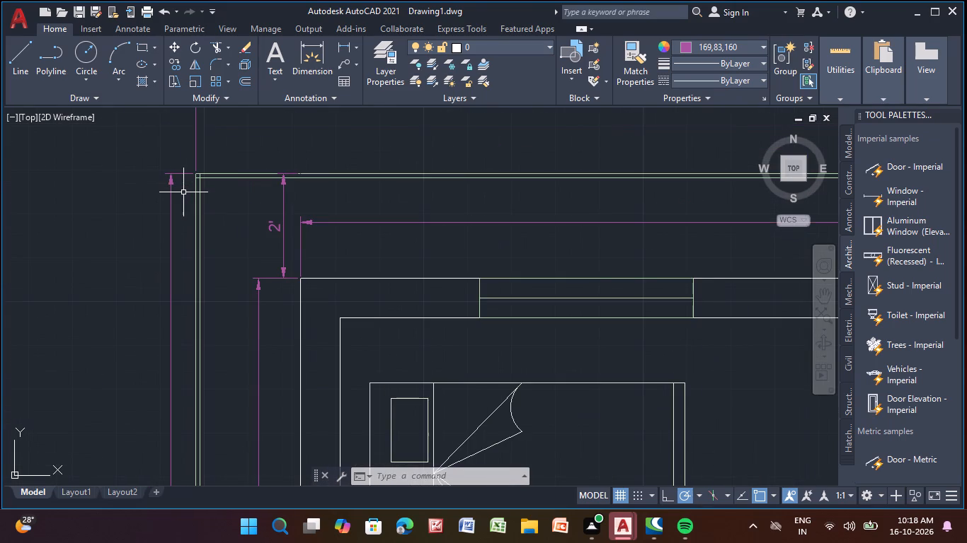
scroll(183, 192, down, 6)
scroll(205, 374, down, 1)
middle_drag(190, 424, 152, 310)
scroll(172, 337, up, 1)
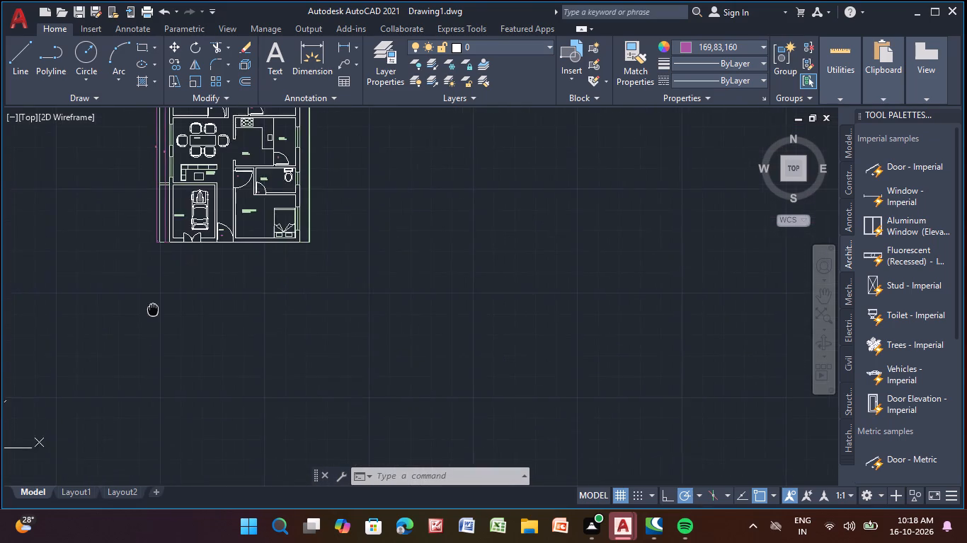
middle_drag(152, 310, 136, 404)
scroll(152, 309, up, 3)
scroll(149, 362, down, 1)
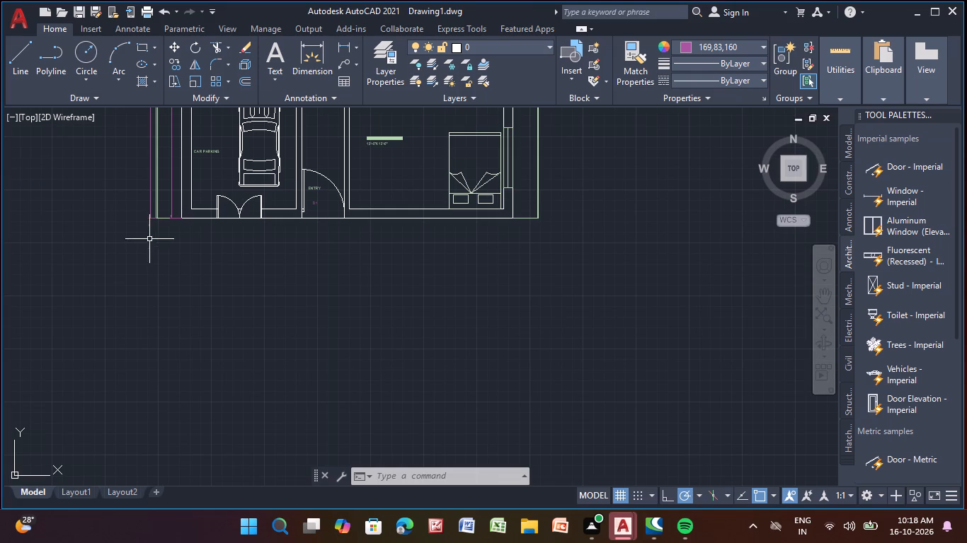
scroll(151, 236, up, 2)
middle_drag(151, 236, 133, 251)
scroll(133, 251, up, 1)
scroll(133, 251, down, 2)
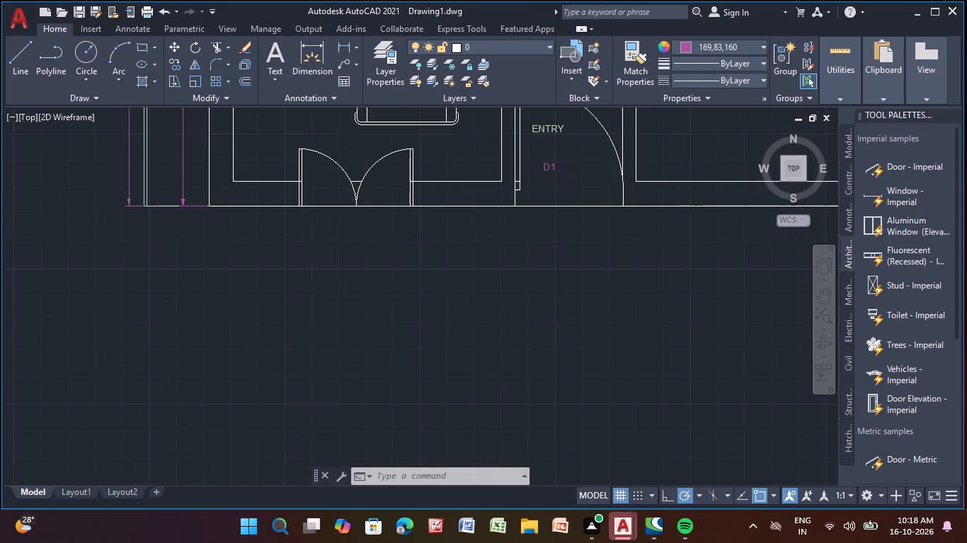
scroll(133, 251, down, 2)
middle_drag(109, 387, 110, 422)
middle_drag(200, 293, 206, 421)
middle_drag(236, 296, 217, 385)
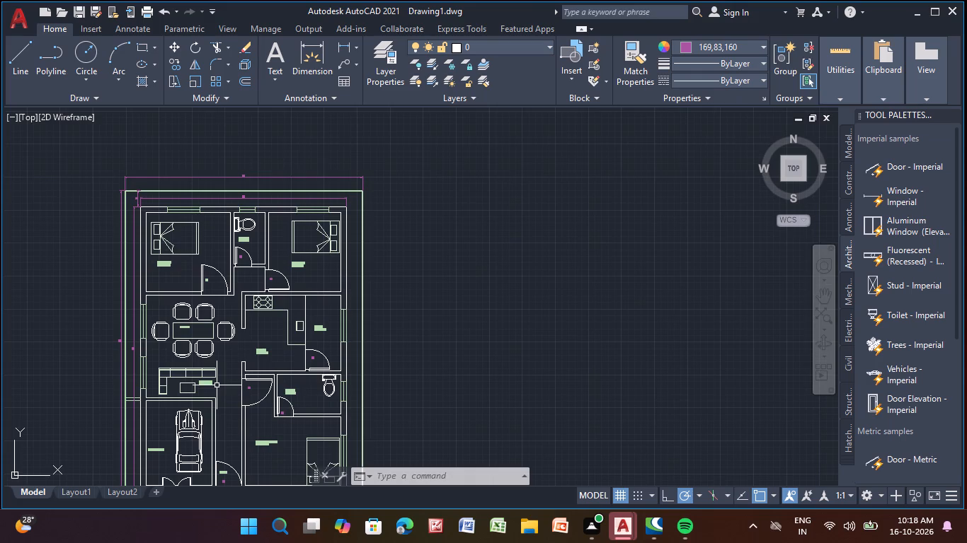
middle_drag(217, 385, 318, 168)
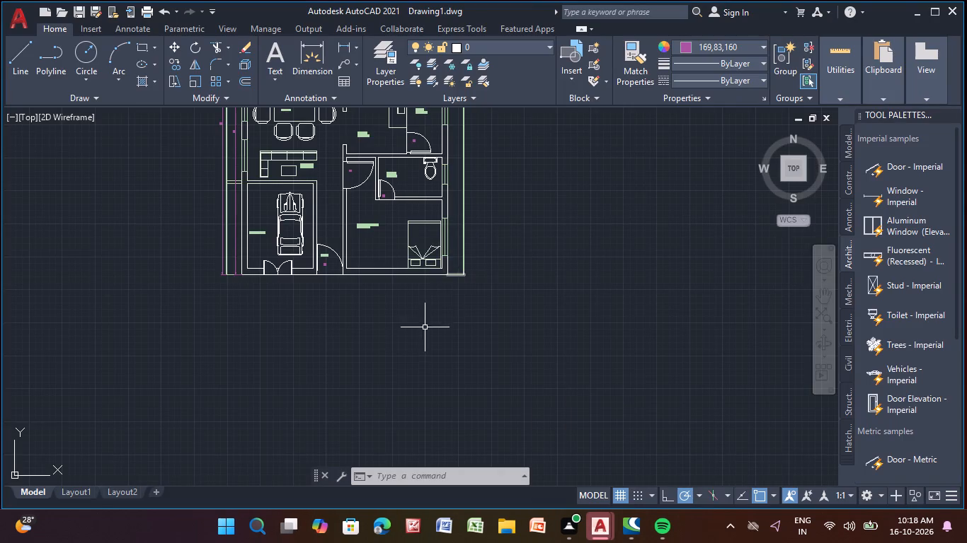
middle_drag(415, 344, 406, 442)
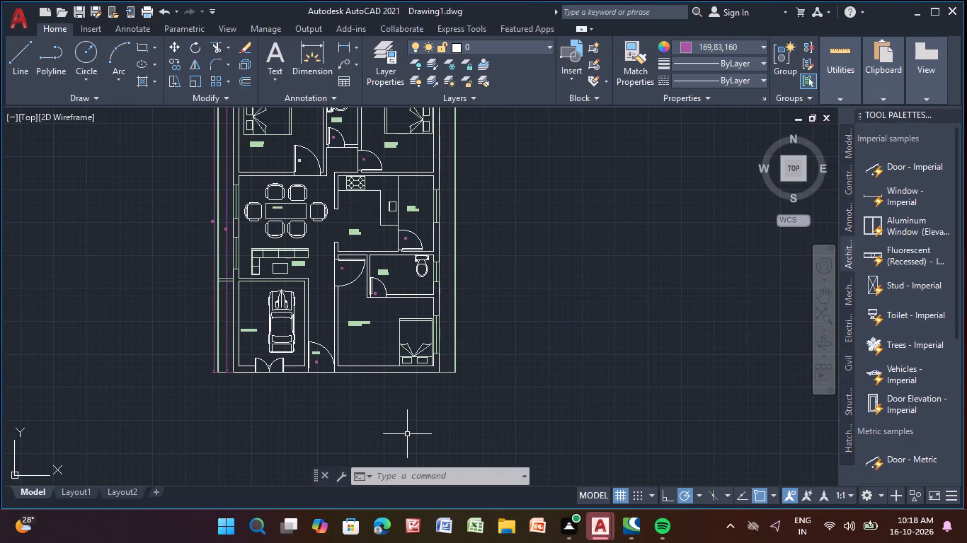
Save the drawing as Drawing1 in the Documents folder, replacing the existing file.
click(16, 21)
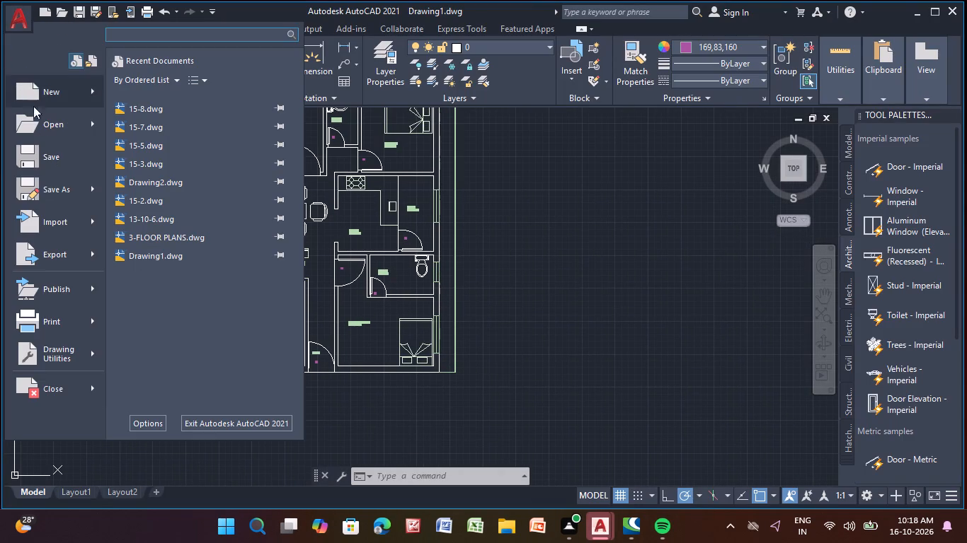
click(55, 190)
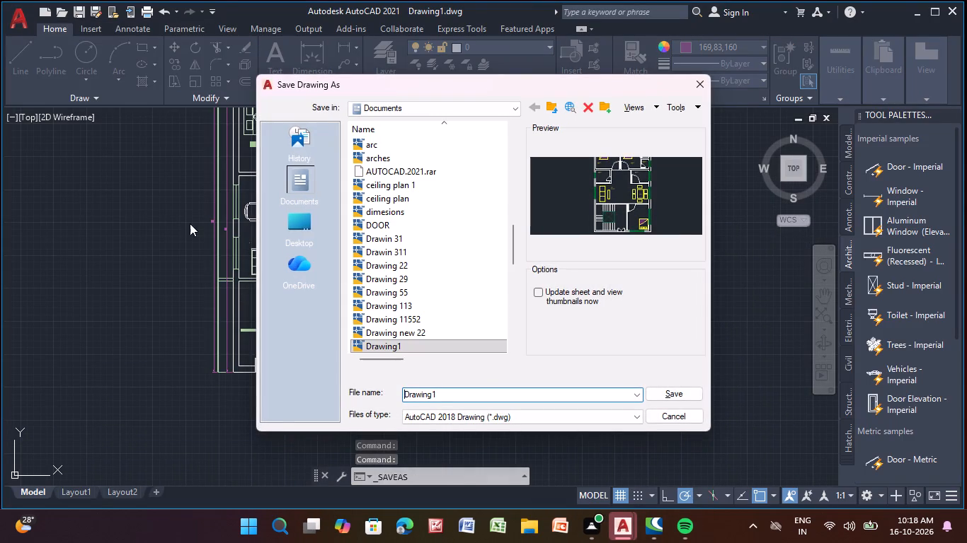
click(681, 393)
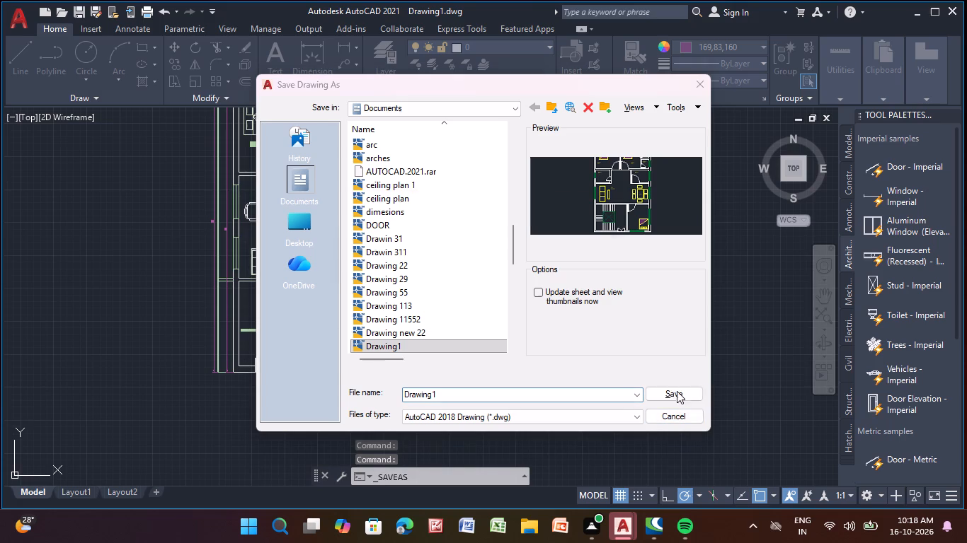
click(465, 291)
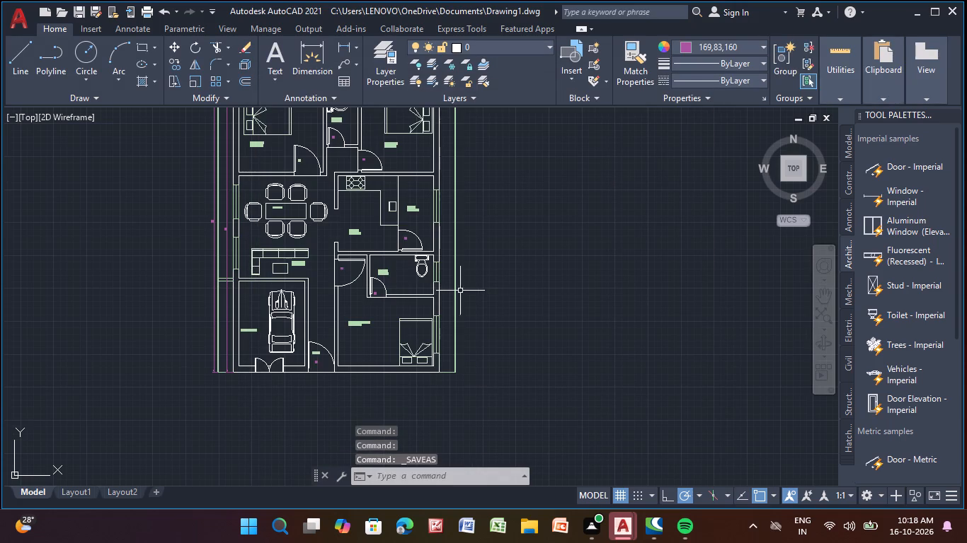
Save the drawing under the new name 16-1 in the Documents folder.
click(14, 18)
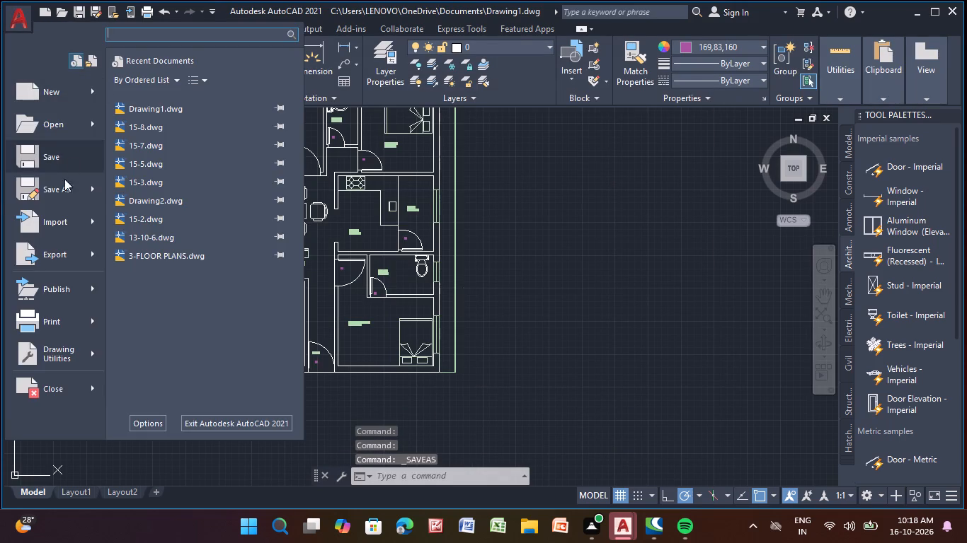
click(61, 199)
click(463, 397)
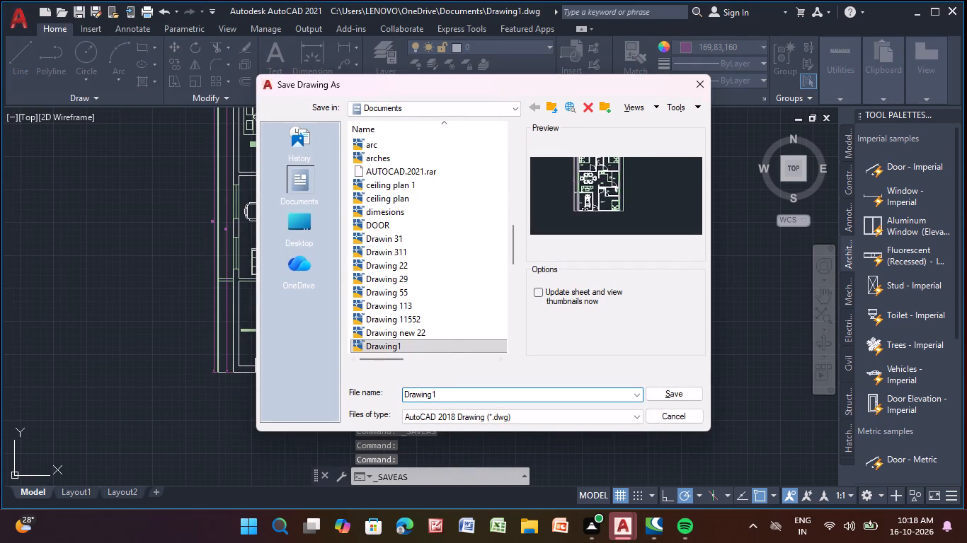
key(BackSpace)
key(BackSpace)
key(BackSpace)
key(BackSpace)
key(BackSpace)
key(BackSpace)
key(BackSpace)
key(BackSpace)
key(BackSpace)
key(BackSpace)
key(BackSpace)
key(BackSpace)
key(BackSpace)
key(BackSpace)
key(BackSpace)
key(BackSpace)
key(BackSpace)
key(BackSpace)
key(BackSpace)
key(BackSpace)
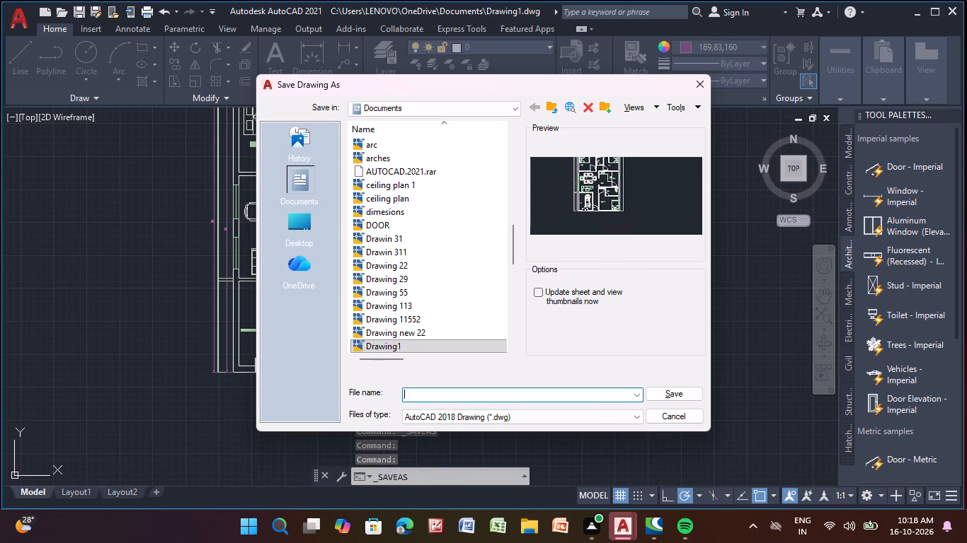
key(1)
key(6)
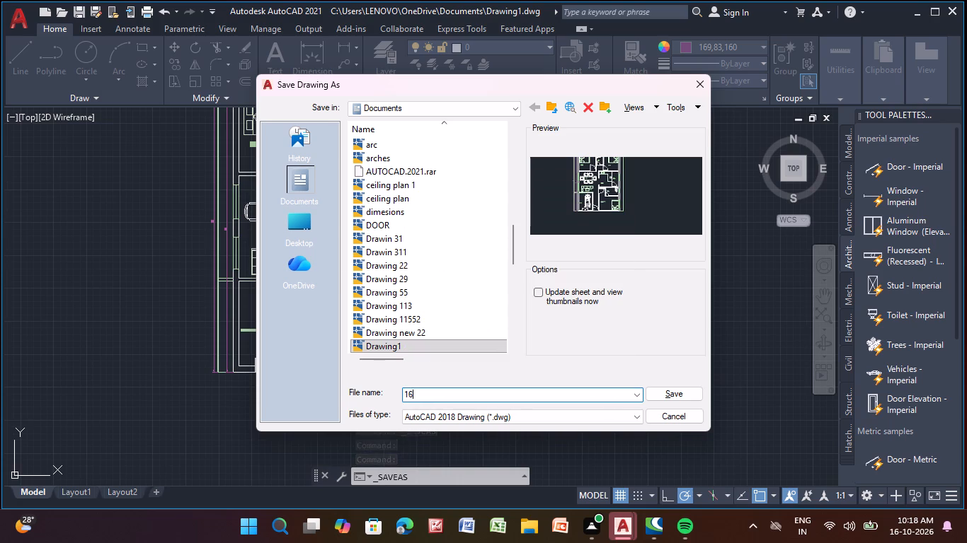
key(minus)
key(1)
click(664, 395)
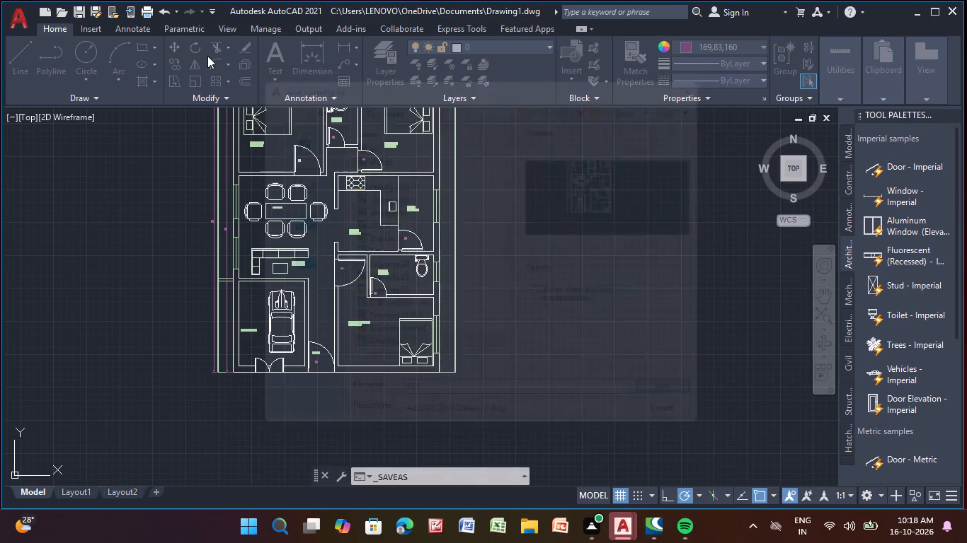
Save the drawing again as 16-1 in Documents, replacing the existing file.
click(18, 23)
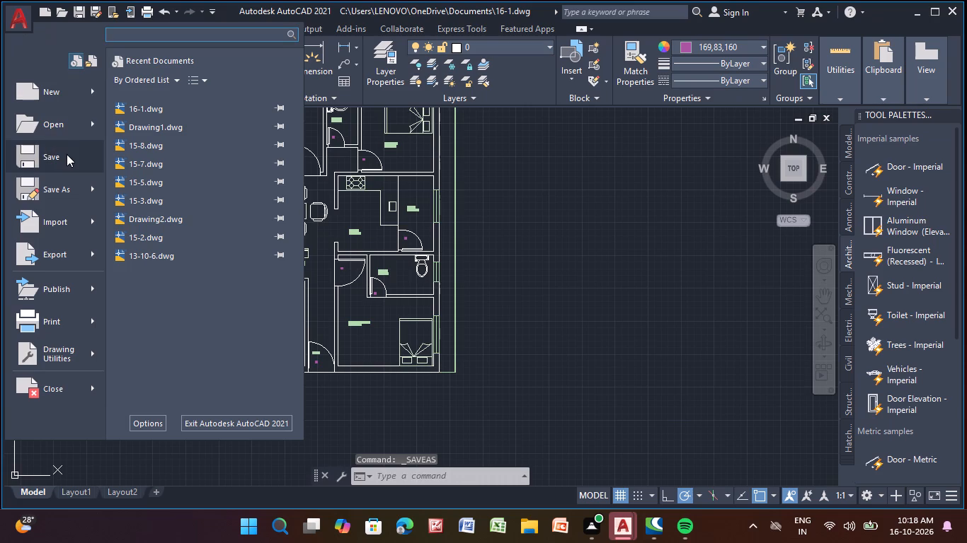
click(40, 186)
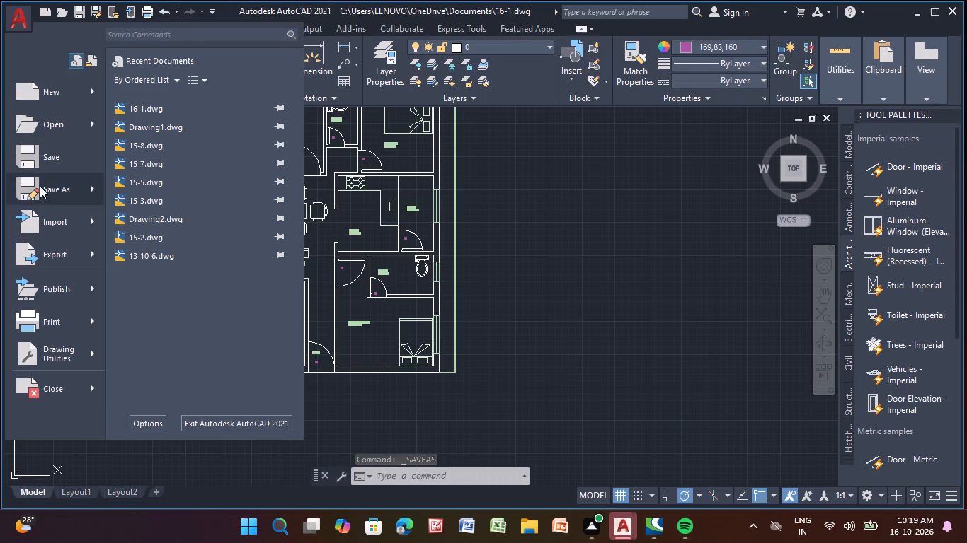
click(686, 394)
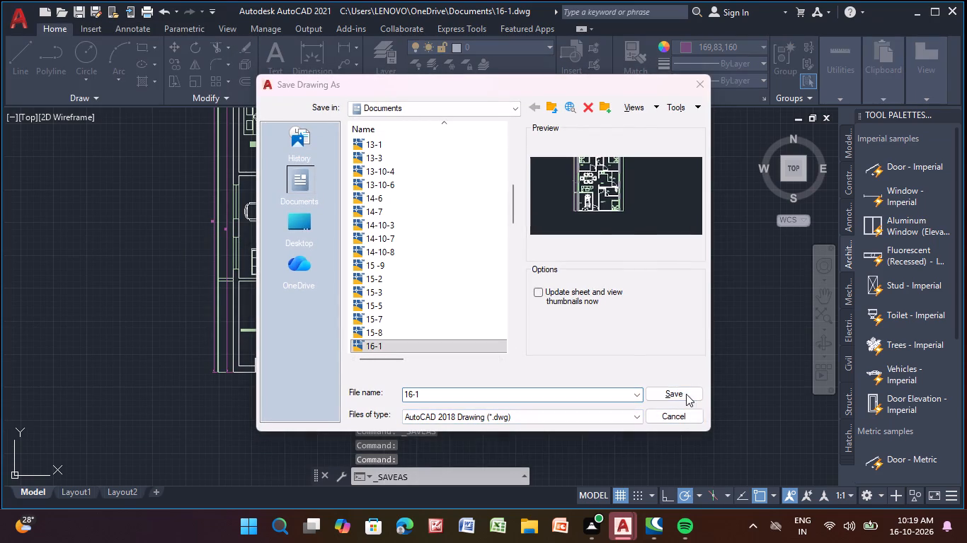
click(449, 287)
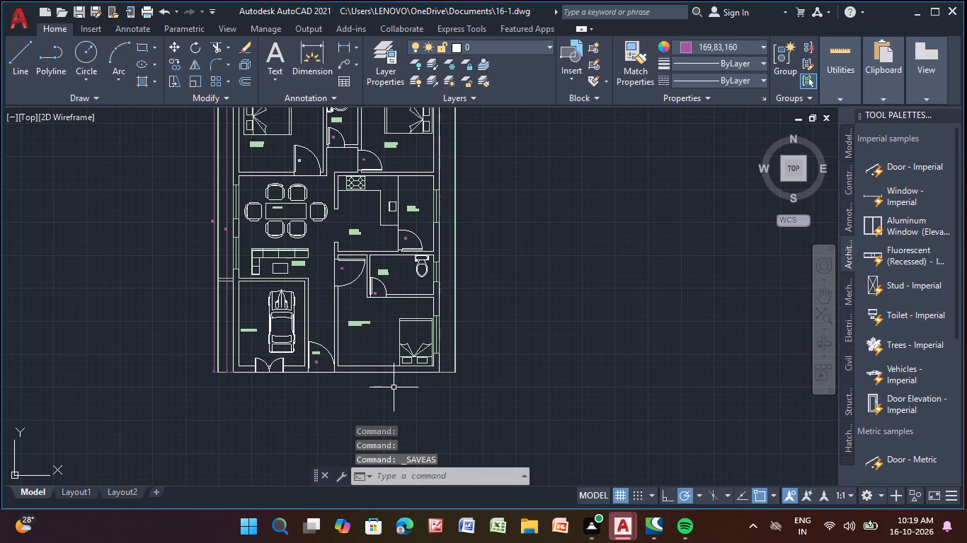
Plot the plan to 16-1-Model.pdf in Documents using the previous plot's page setup, applied to the layout.
key(ctrl+p)
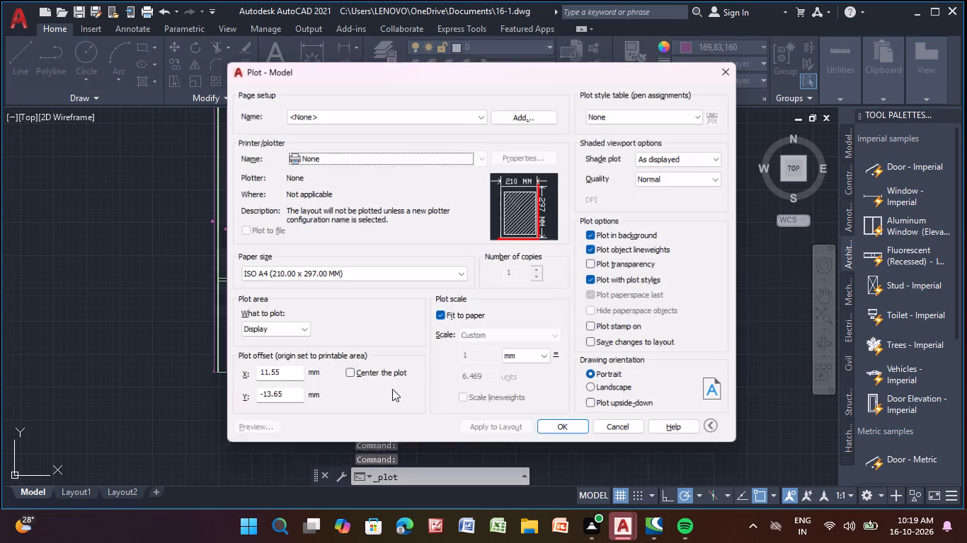
click(408, 115)
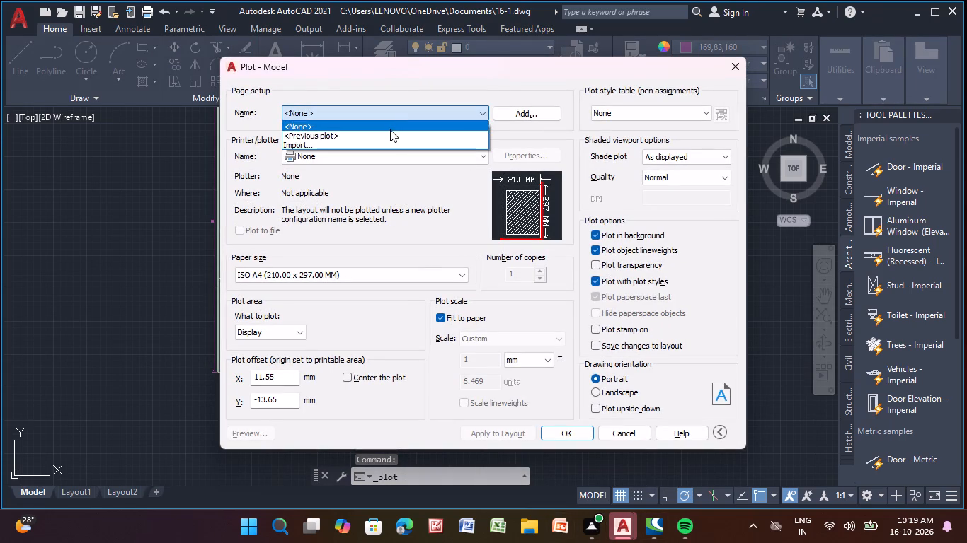
click(380, 137)
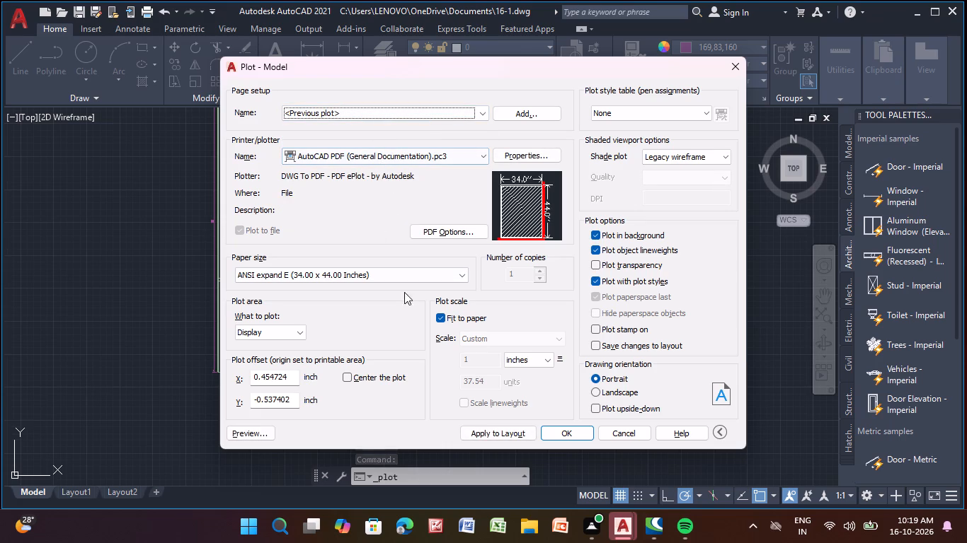
click(510, 431)
click(571, 432)
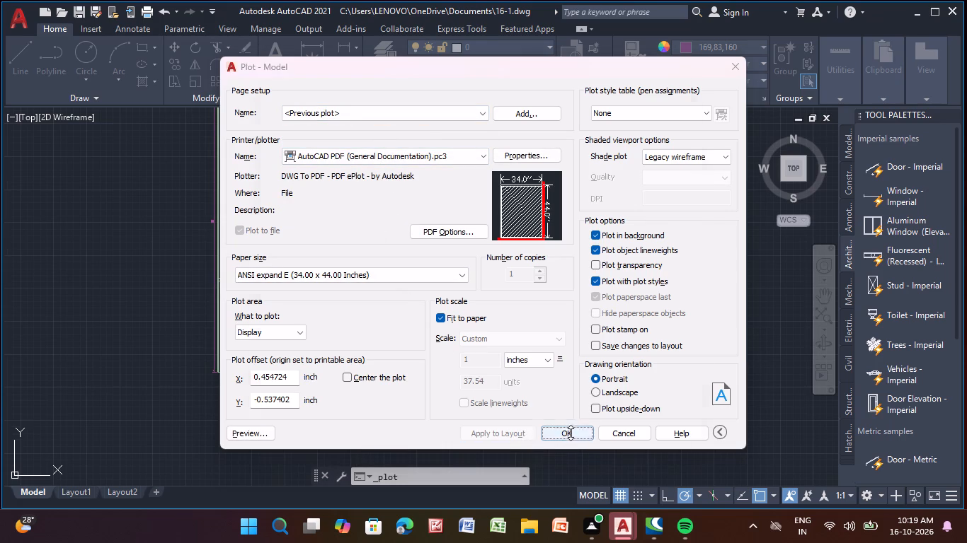
click(677, 392)
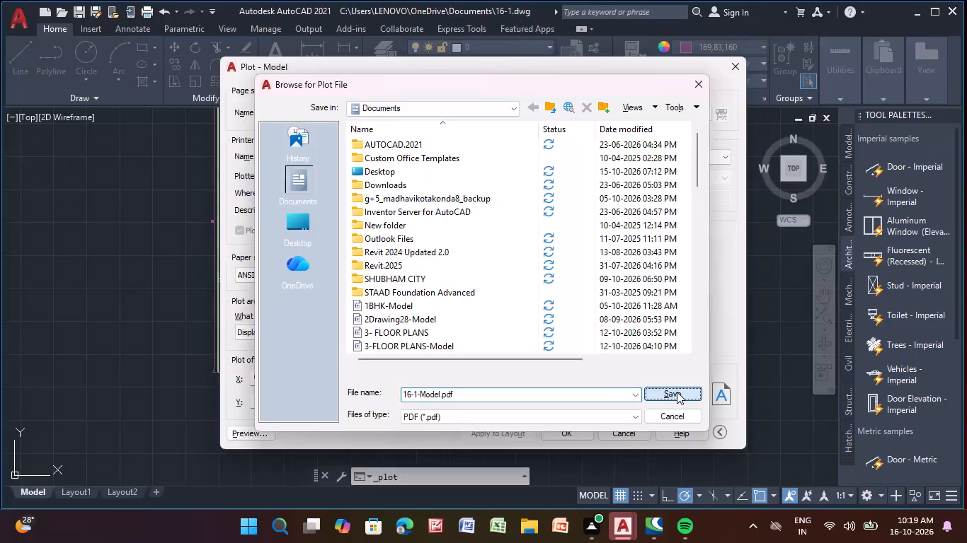
click(588, 175)
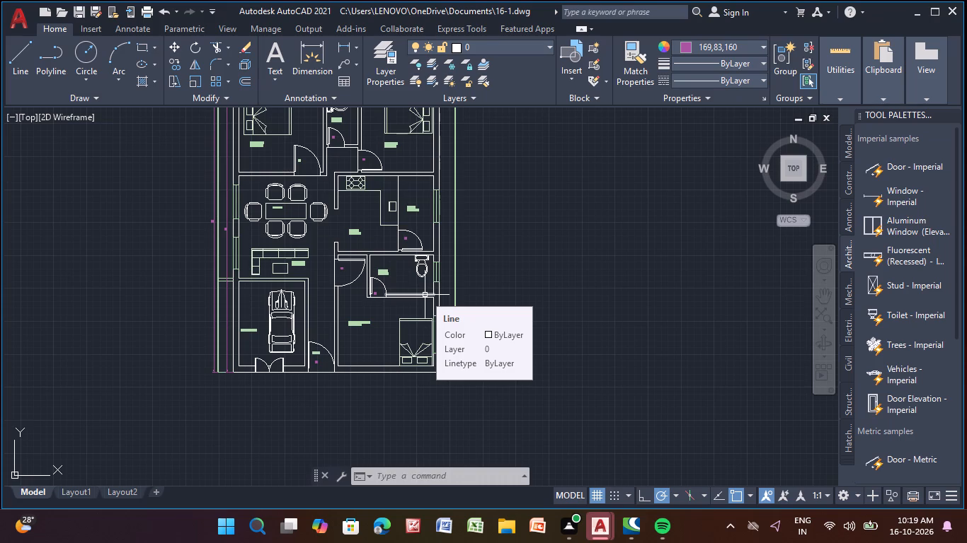
Switch to WhatsApp and open the floor plan image with the North Road in the self-message chat.
click(230, 523)
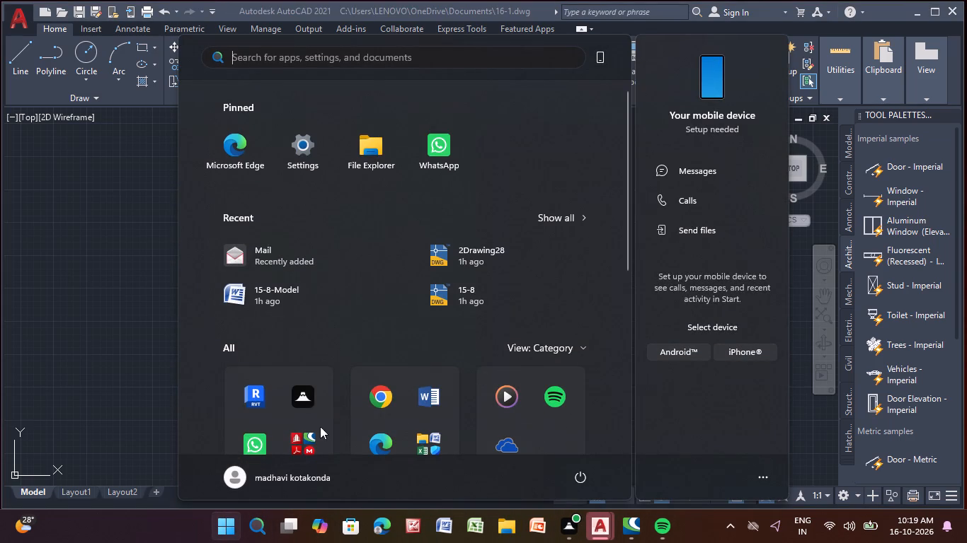
click(256, 447)
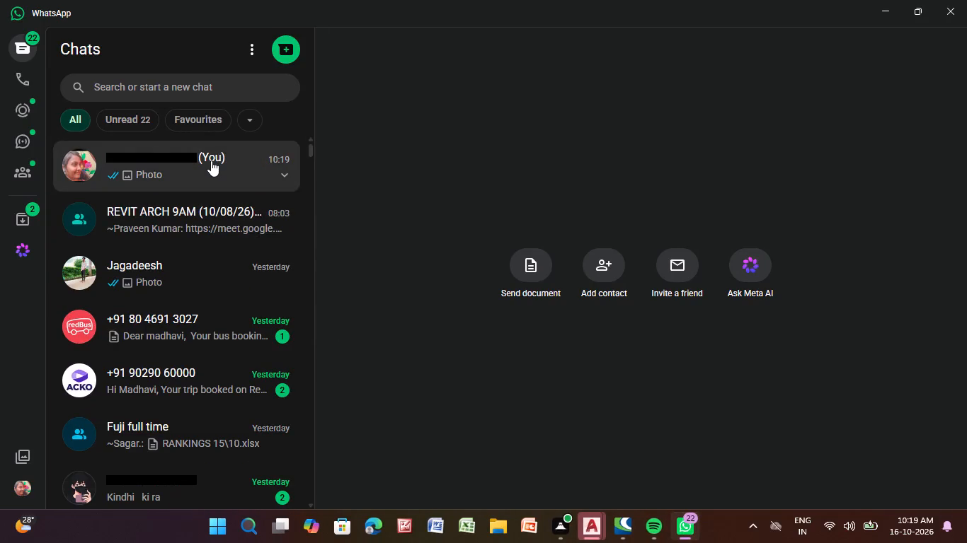
click(211, 160)
click(839, 297)
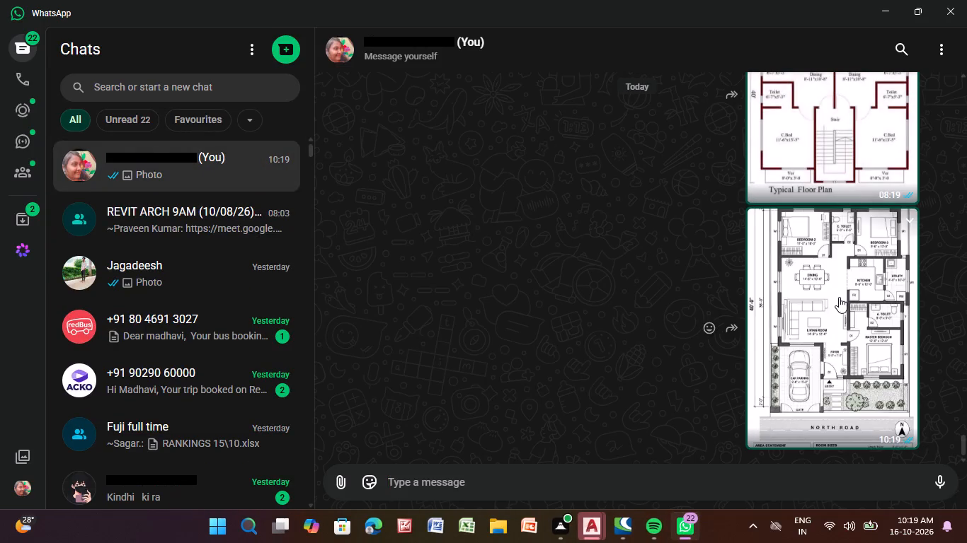
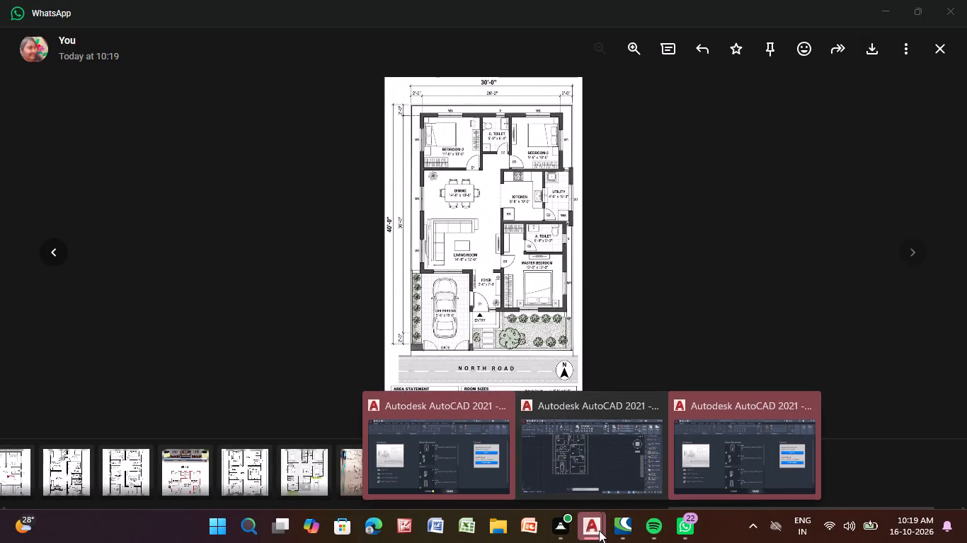
Switch from the reference plan image to the AutoCAD window with the 16-1.dwg floor plan and bring the house plan into view.
click(627, 461)
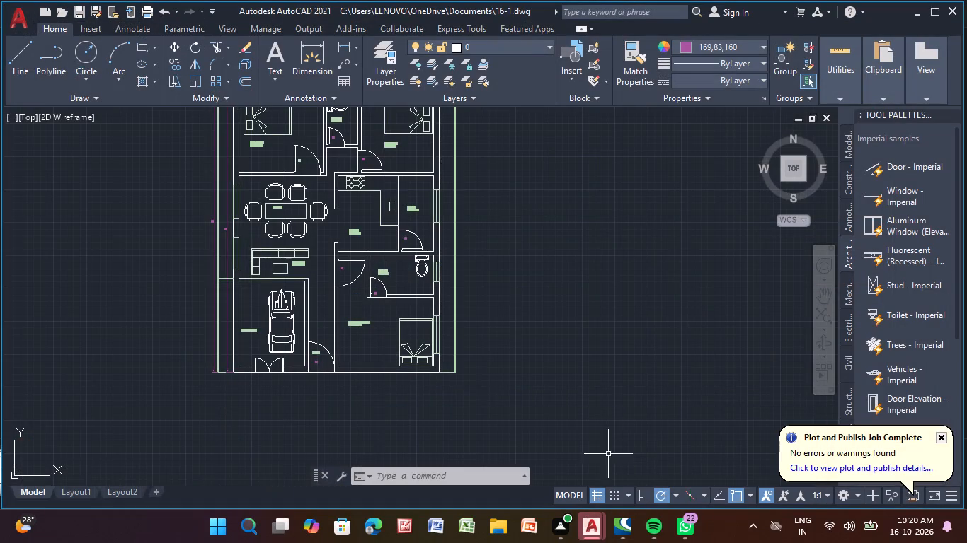
scroll(463, 311, down, 2)
middle_drag(463, 312, 458, 334)
scroll(462, 338, up, 2)
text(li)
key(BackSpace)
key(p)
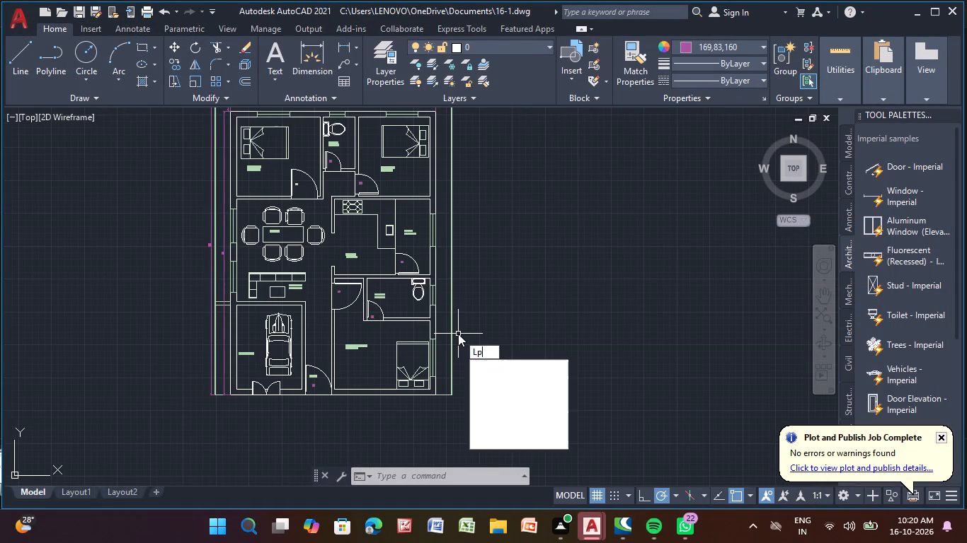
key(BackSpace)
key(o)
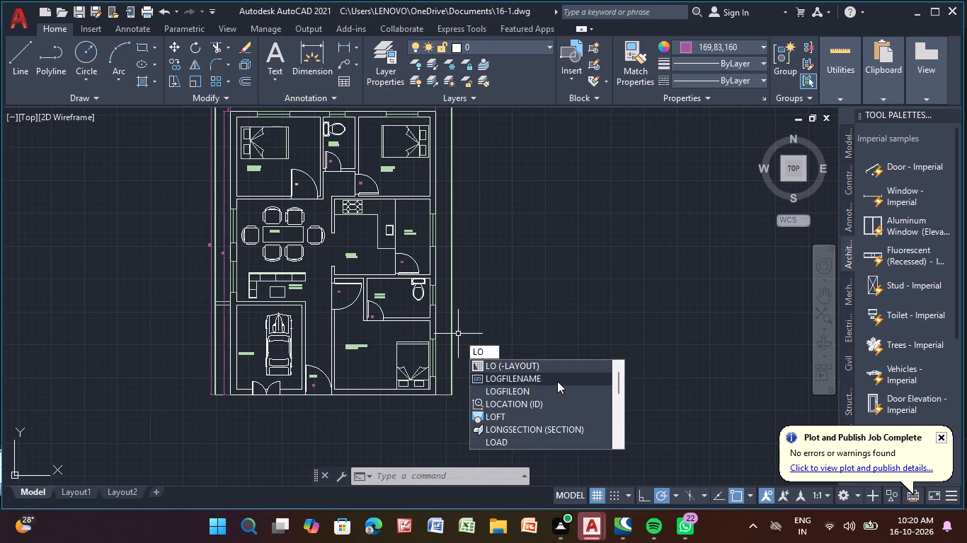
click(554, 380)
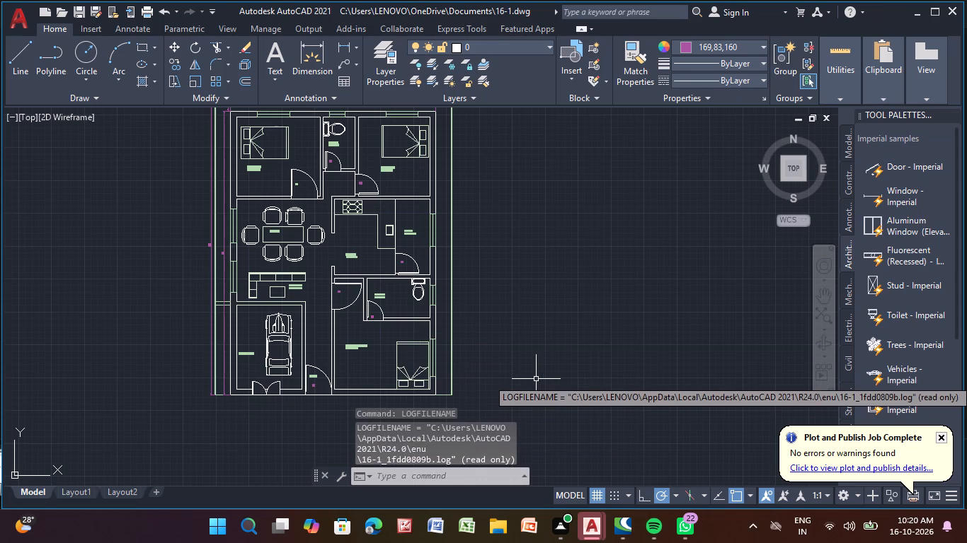